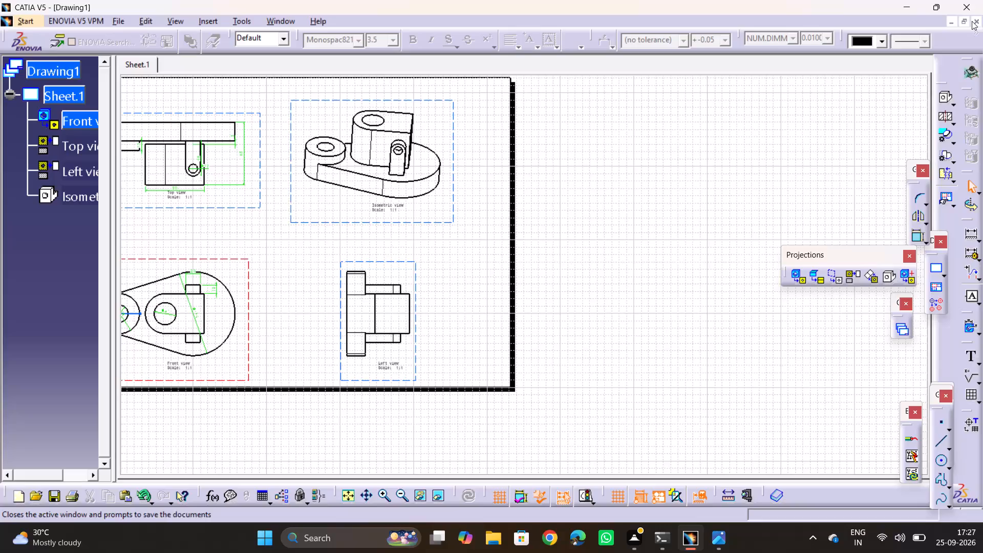
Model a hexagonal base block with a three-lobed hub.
Close the Drawing1 drawing and the C21.CATPart document.
left_click(518, 294)
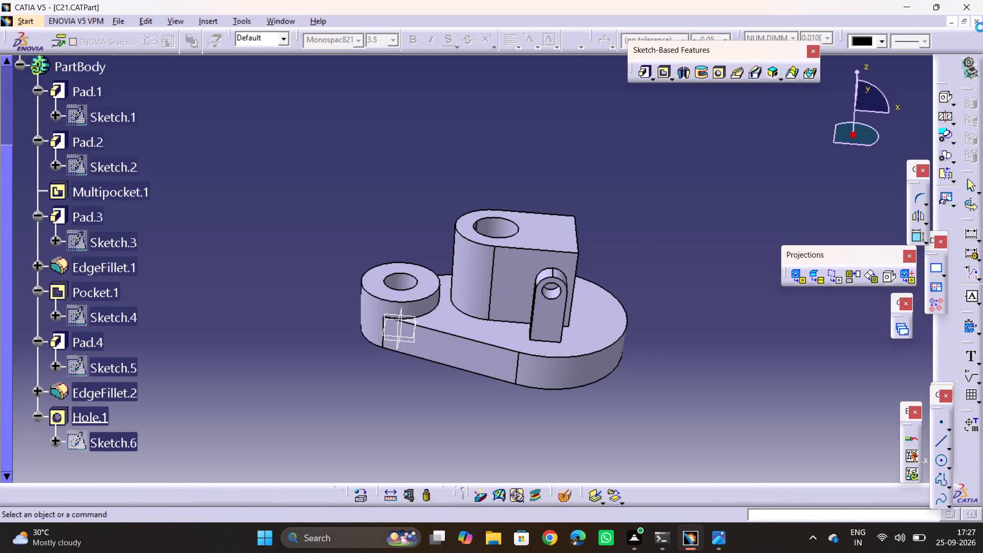
left_click(978, 22)
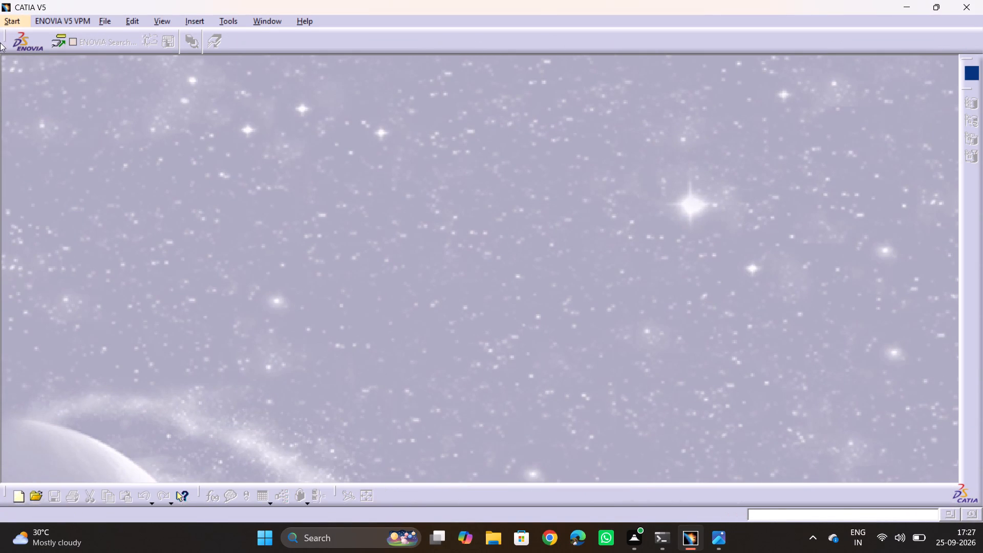
Create a new part in the Part Design workbench, keeping the name Part1 and hybrid design enabled.
left_click(16, 14)
left_click(15, 22)
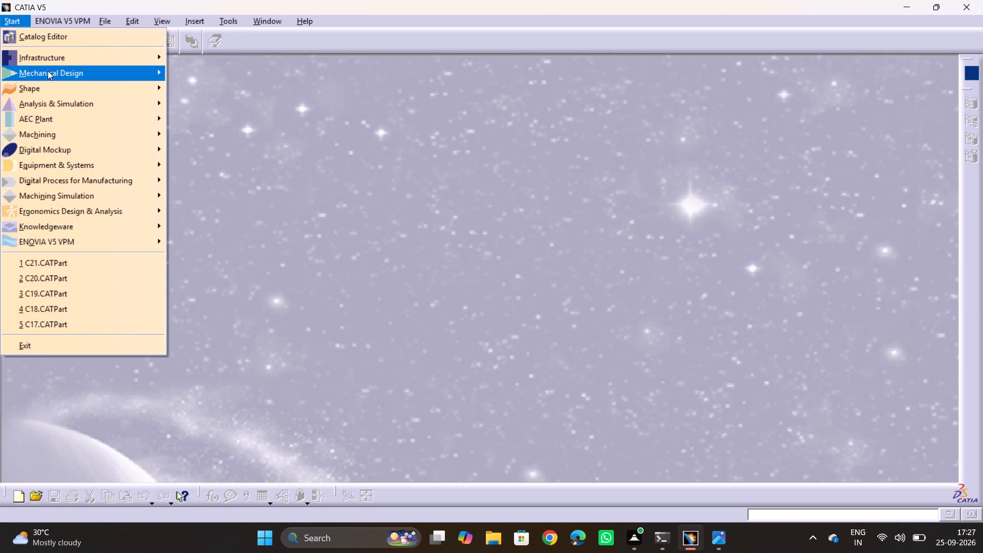
left_click(48, 71)
left_click(262, 79)
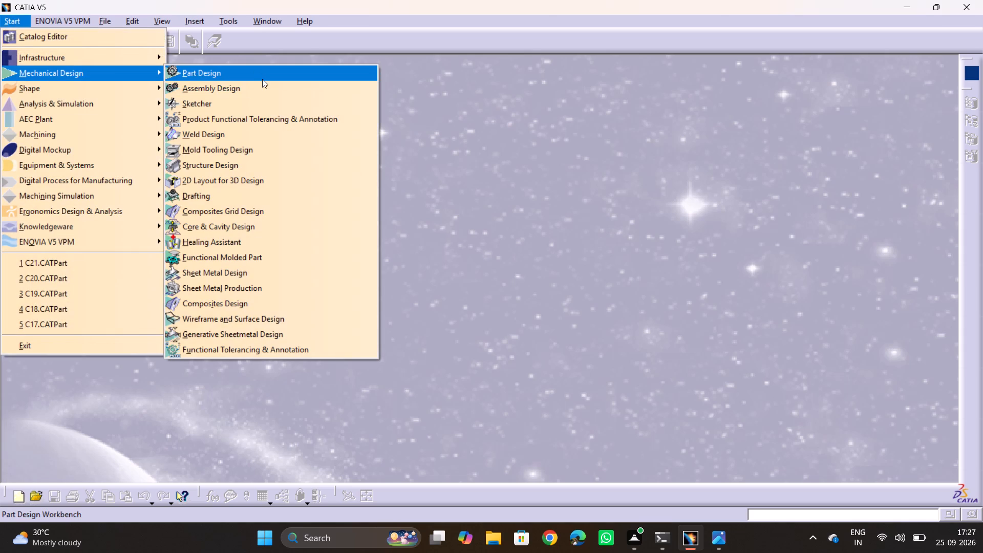
key("Return")
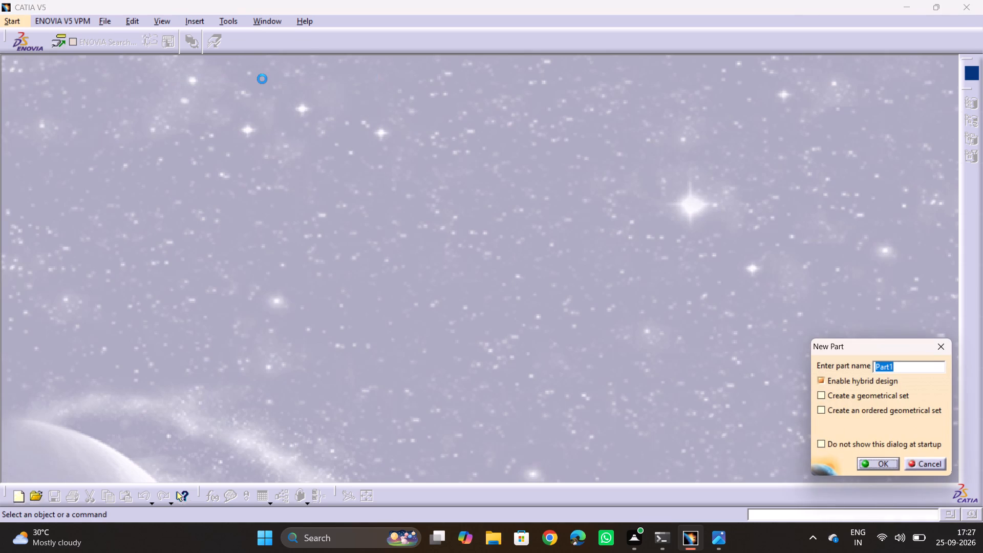
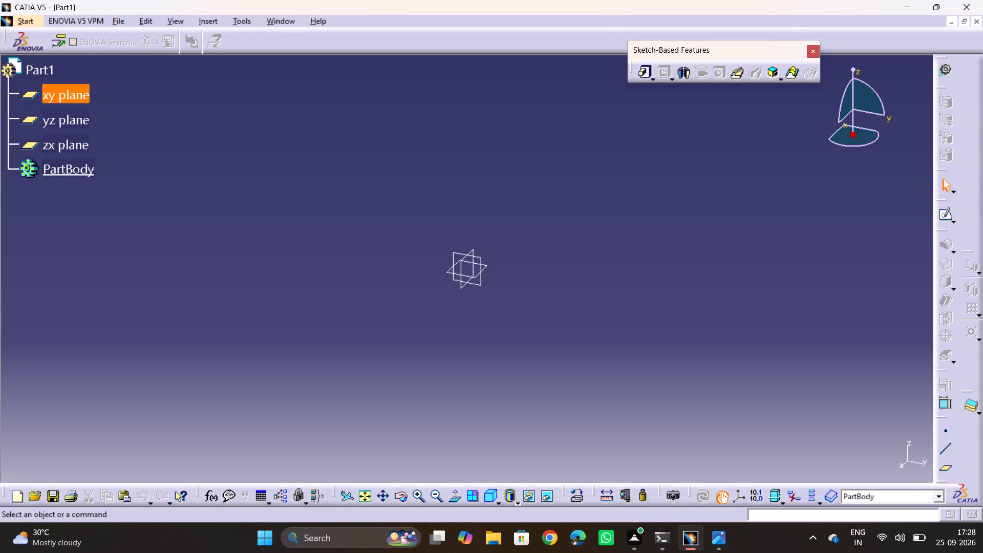
Open a new sketch on the xy plane of the empty part.
left_click(486, 267)
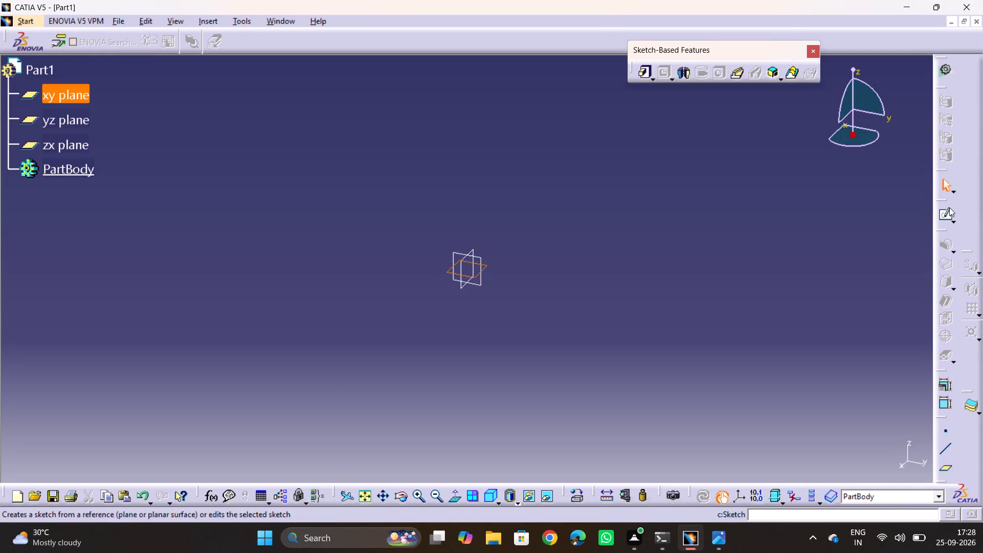
left_click(945, 214)
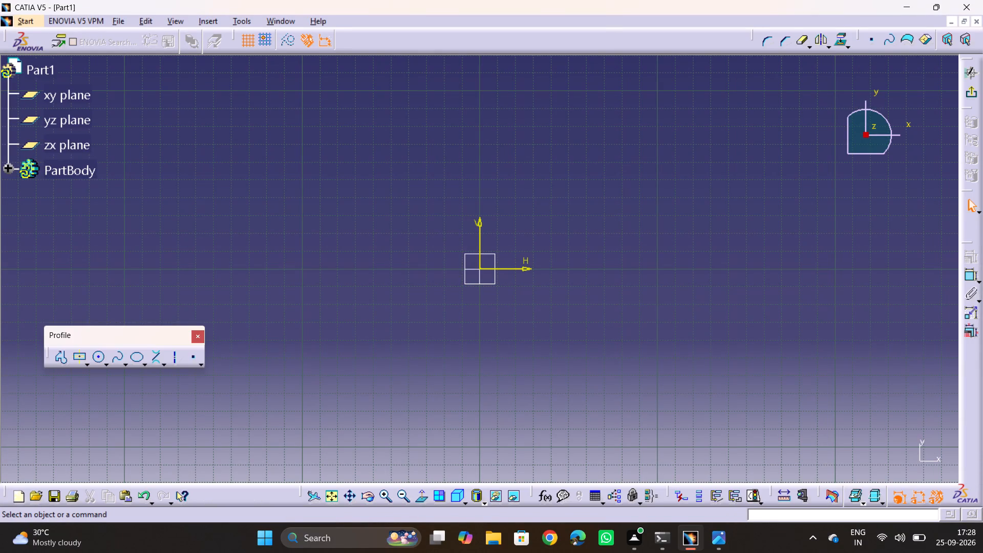
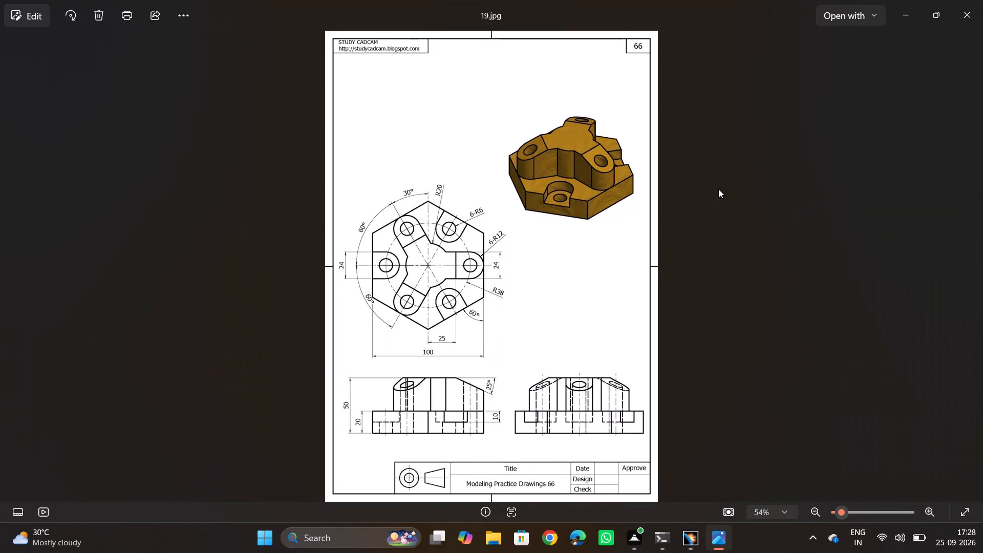
Sketch a hexagon centred on the origin with two vertical sides, about 113 mm across the flats.
key("alt+Tab")
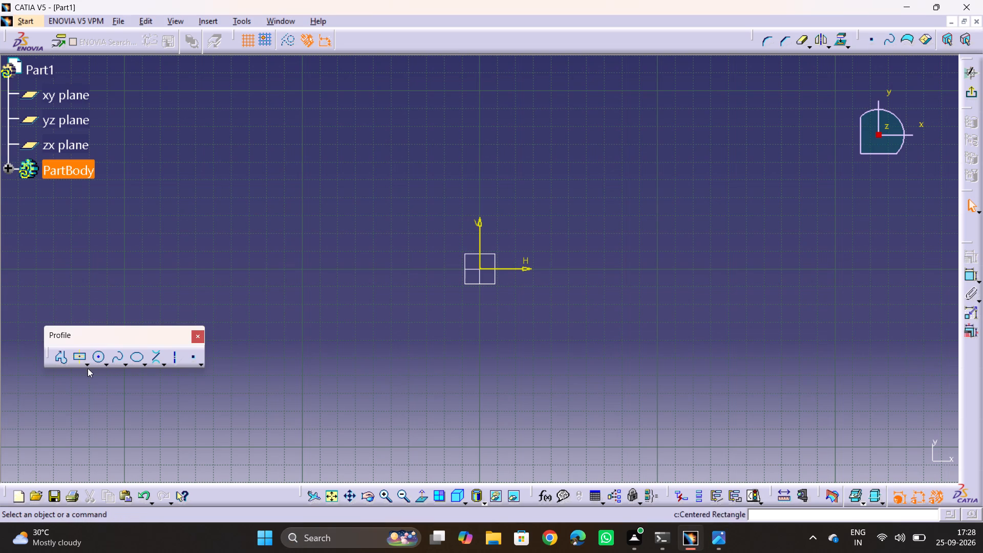
left_click(87, 364)
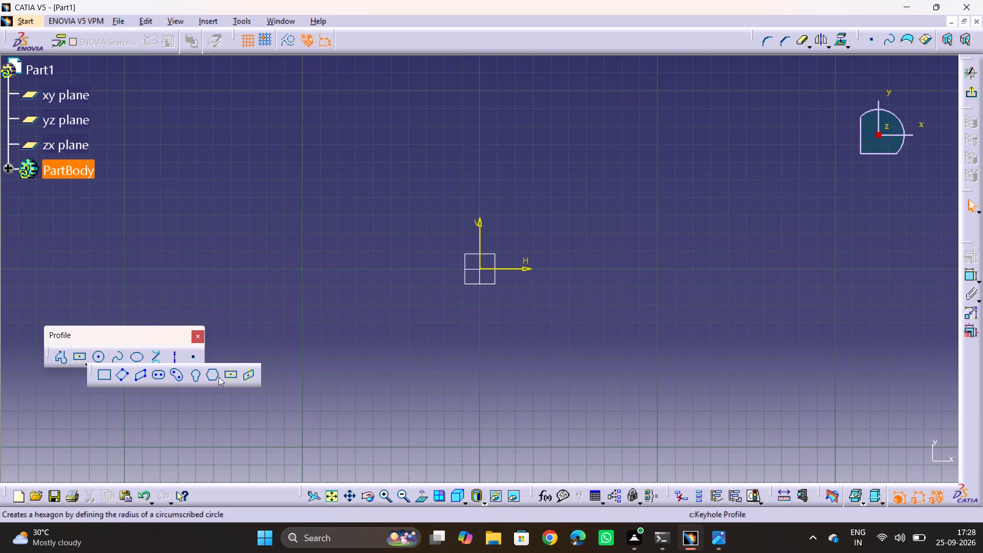
left_click(219, 377)
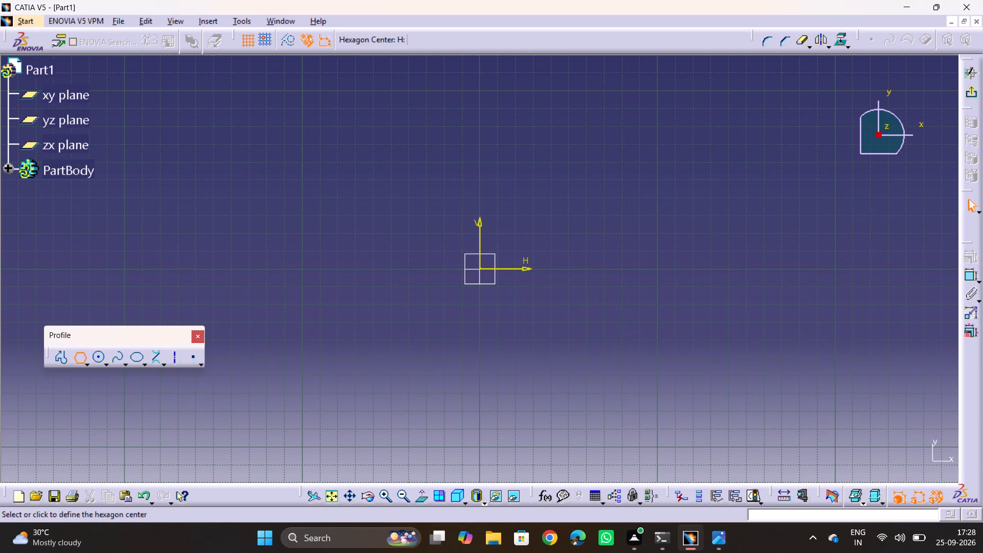
left_click(483, 271)
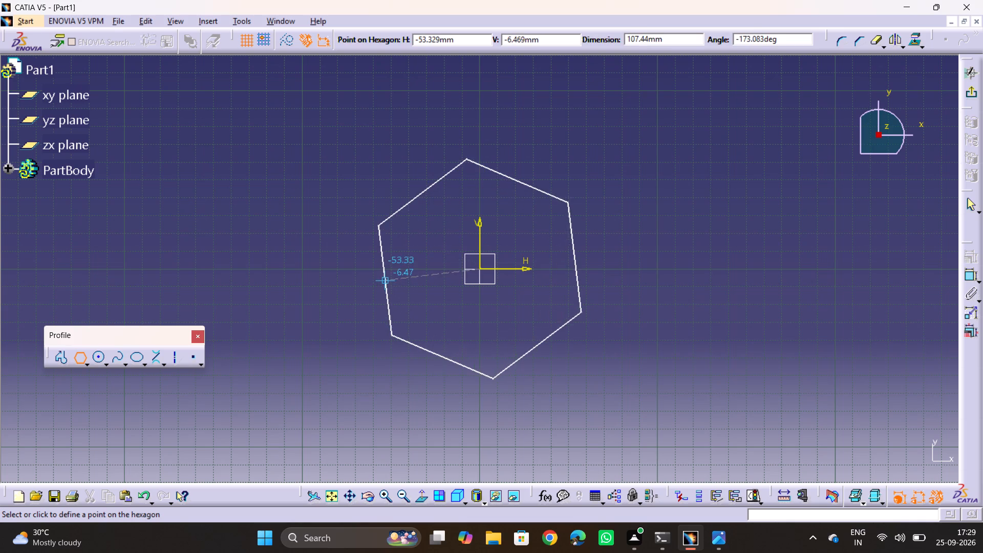
key("alt+Tab")
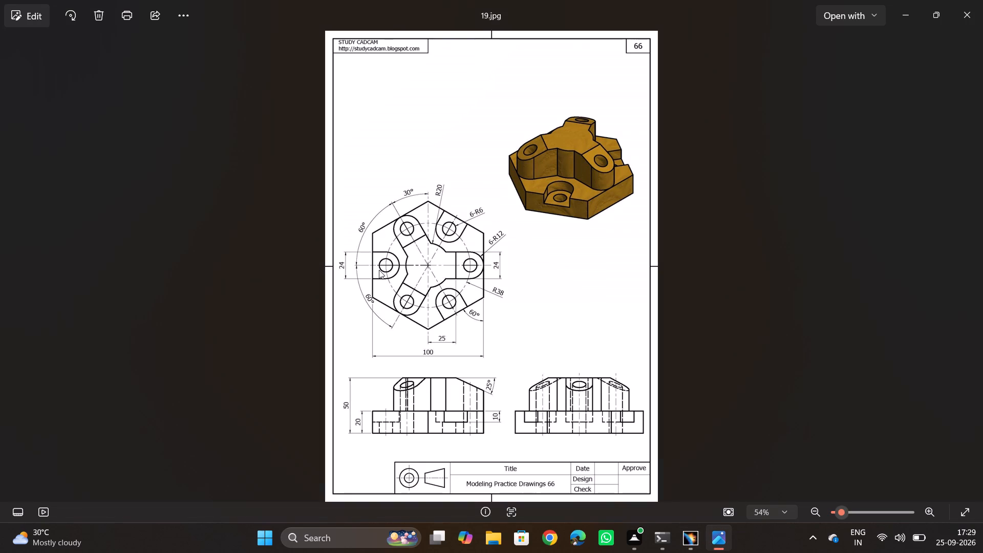
key("alt+Tab")
left_click(379, 270)
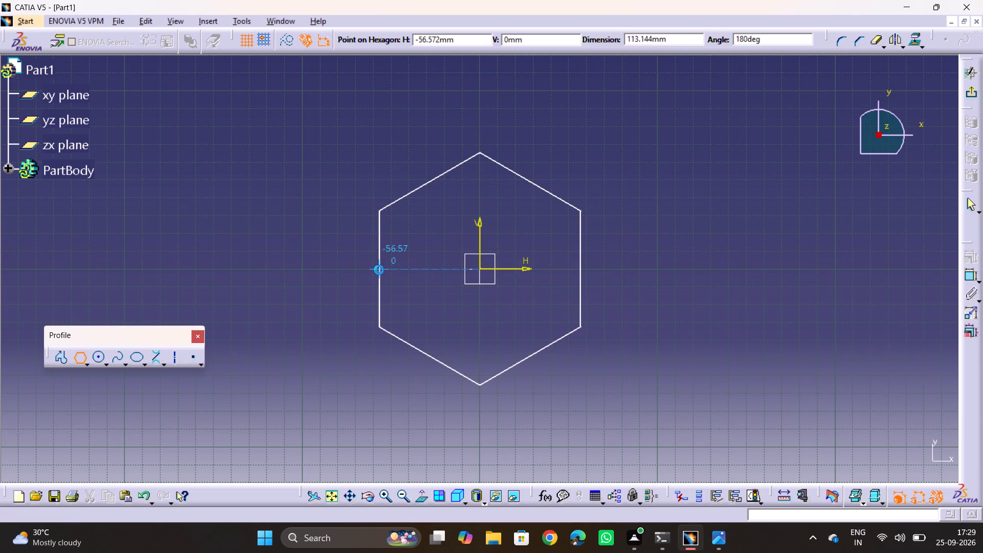
left_click(729, 261)
Switch to the reference drawing and examine the plan view's dimensions for the hexagonal base.
key("alt+Tab")
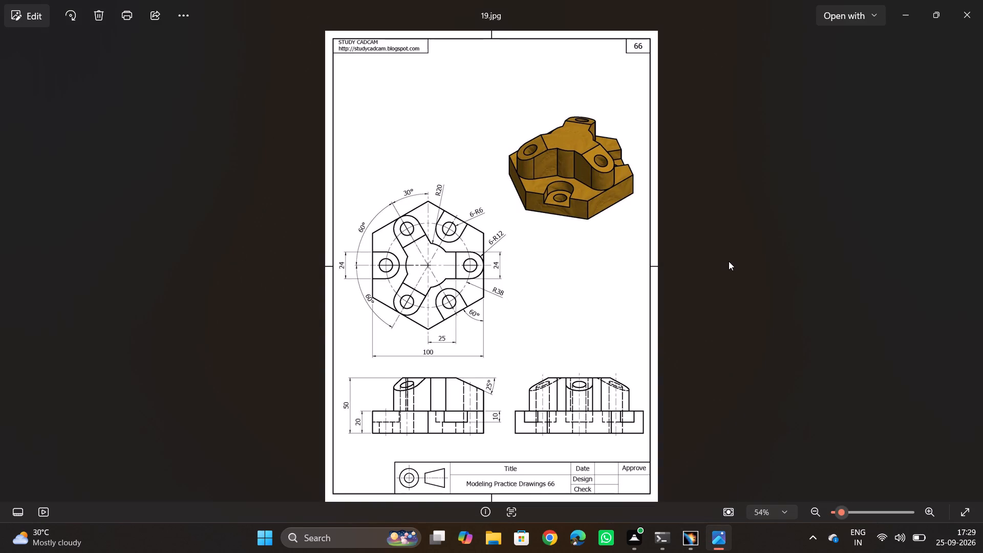
scroll(423, 196, "up", 4, "ctrl")
scroll(489, 363, "up", 1, "ctrl")
middle_click_drag(489, 363, 490, 336, "ctrl")
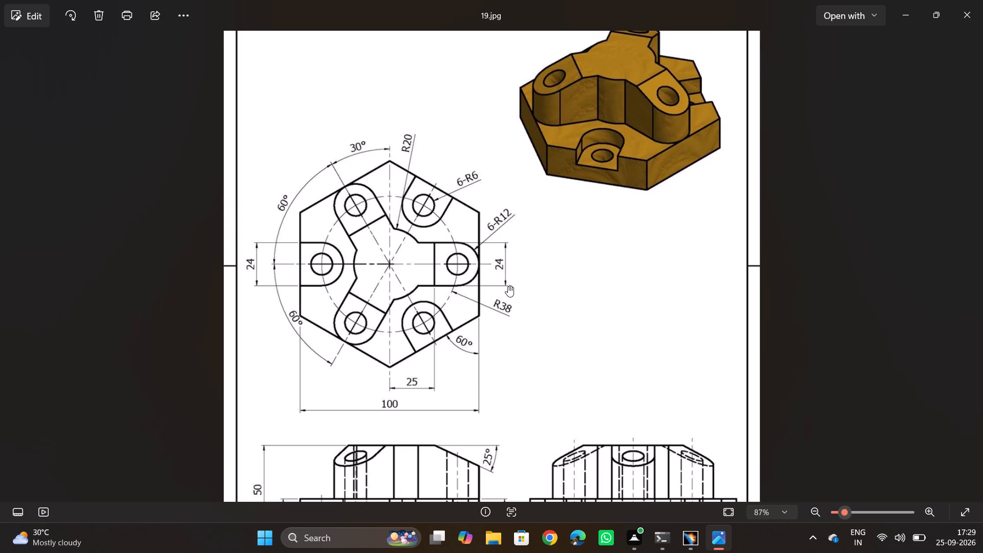
scroll(539, 310, "down", 3)
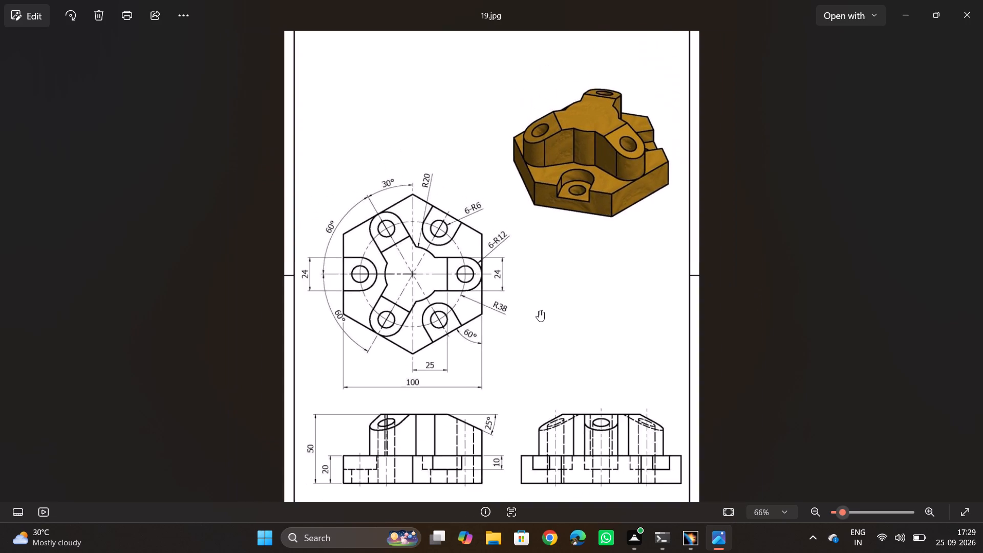
middle_click_drag(505, 320, 499, 267)
scroll(417, 237, "up", 3)
middle_click_drag(434, 223, 428, 295)
scroll(344, 232, "up", 3)
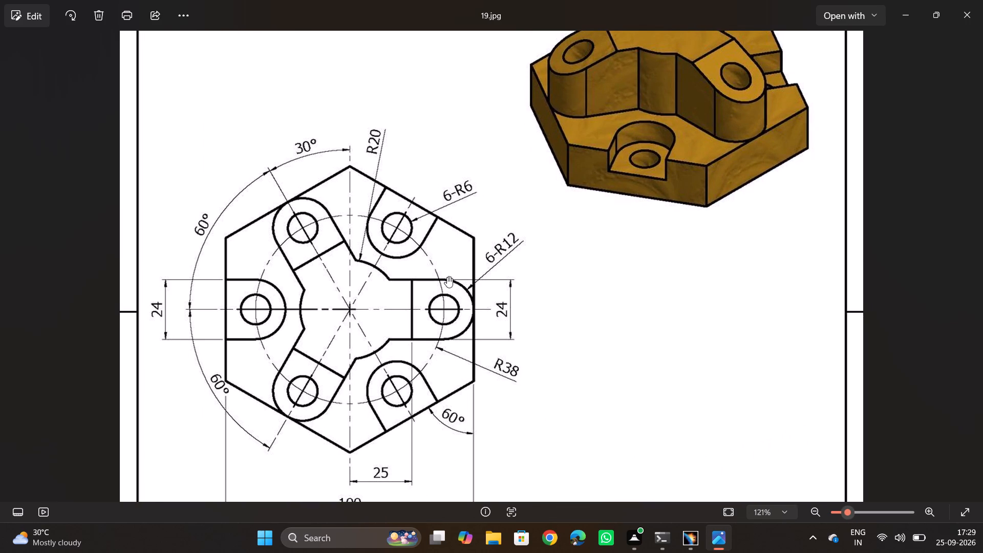
scroll(447, 276, "down", 1, "ctrl")
middle_click_drag(464, 381, 453, 315)
key("alt+Tab")
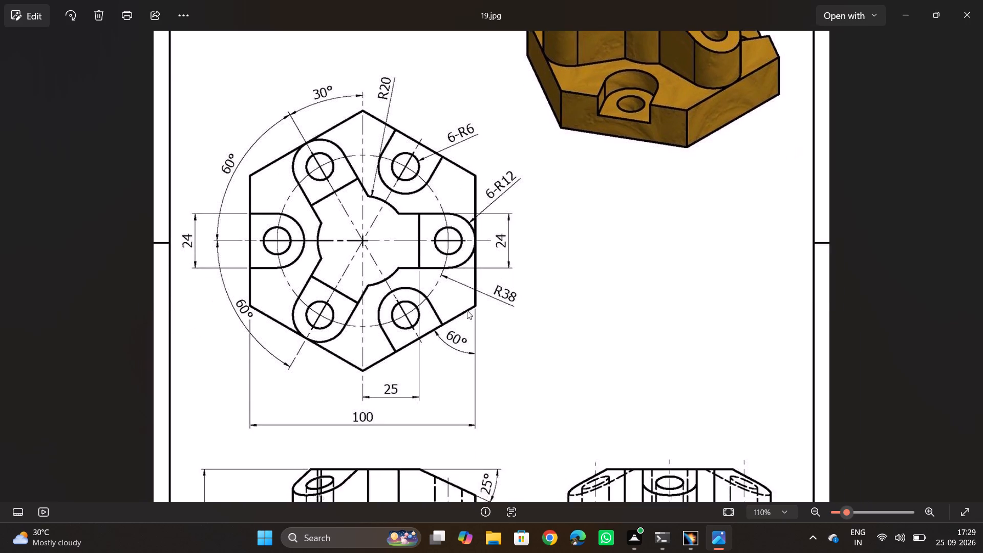
key("alt+Tab")
key("alt+Tab")
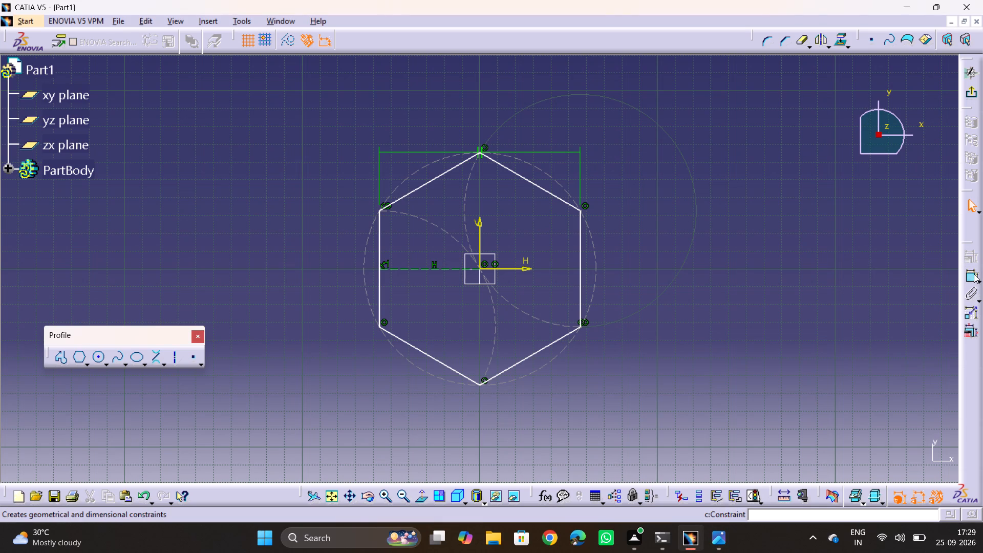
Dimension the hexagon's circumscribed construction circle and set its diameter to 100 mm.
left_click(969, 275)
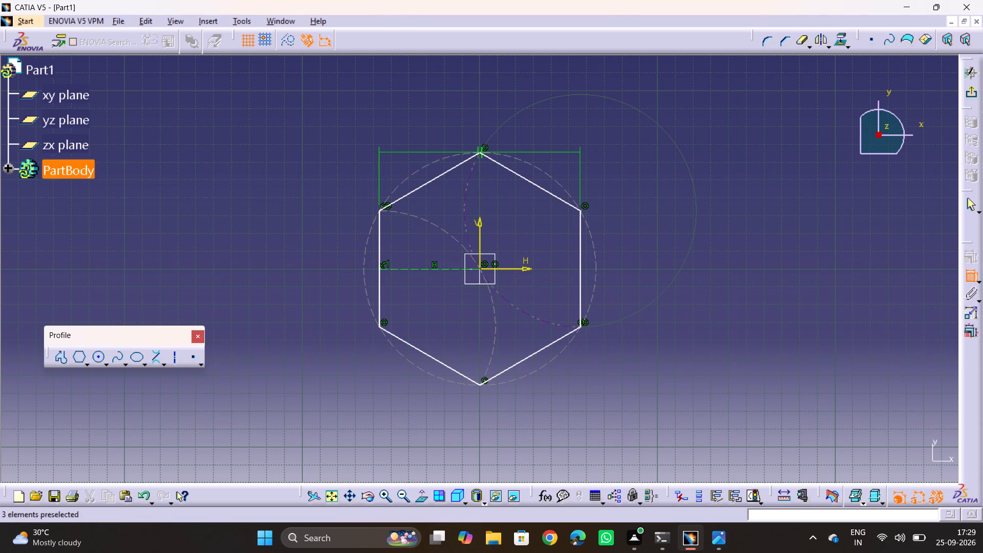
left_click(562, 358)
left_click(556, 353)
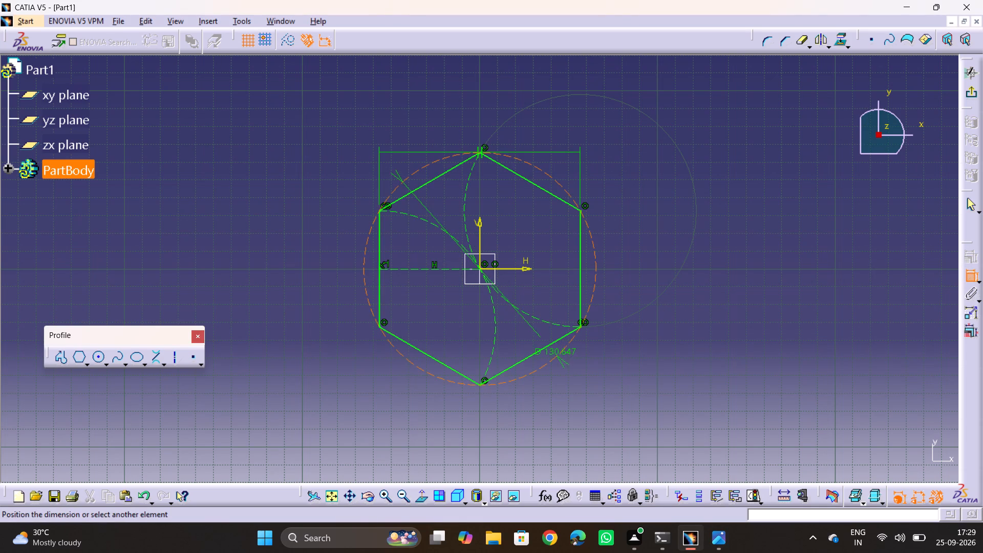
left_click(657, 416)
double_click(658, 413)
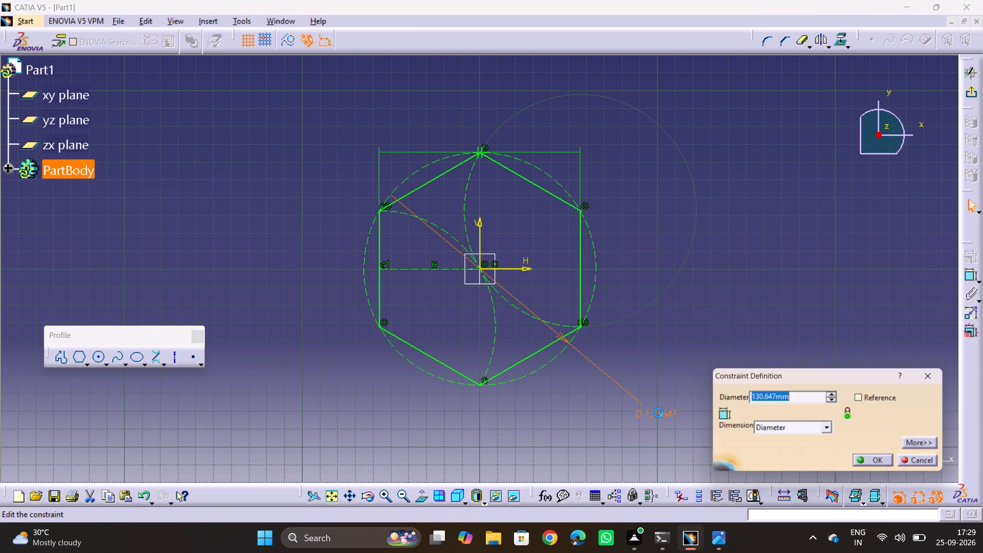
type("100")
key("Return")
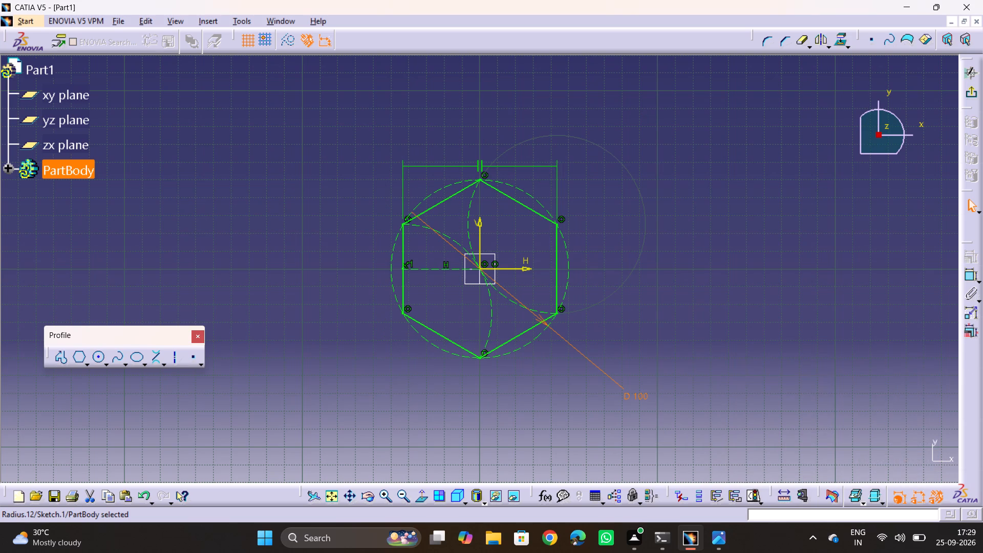
Dimension the distance between the hexagon's two vertical sides.
middle_click_drag(564, 336, 587, 301, "ctrl")
middle_click(778, 302)
left_click(776, 303)
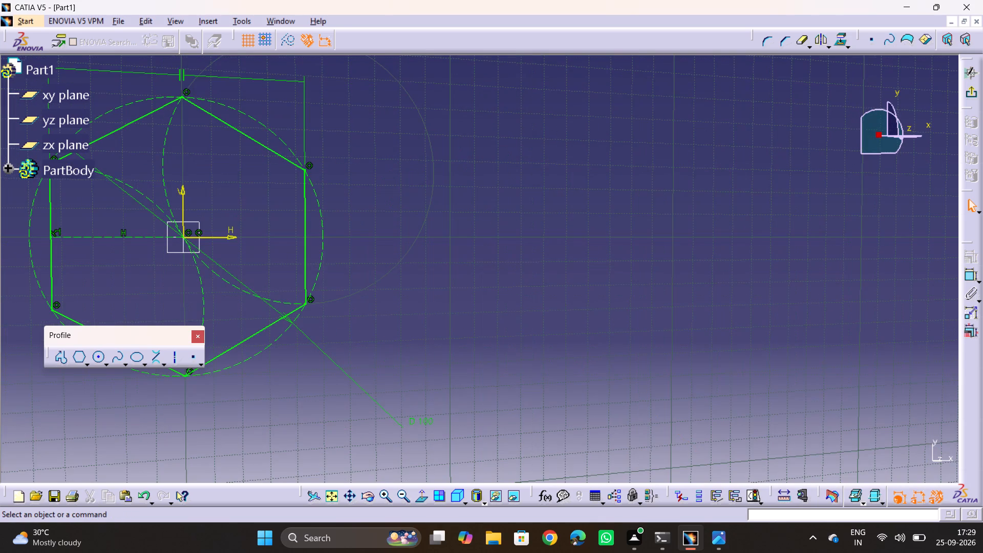
middle_click_drag(571, 369, 982, 343)
middle_click_drag(402, 312, 606, 320)
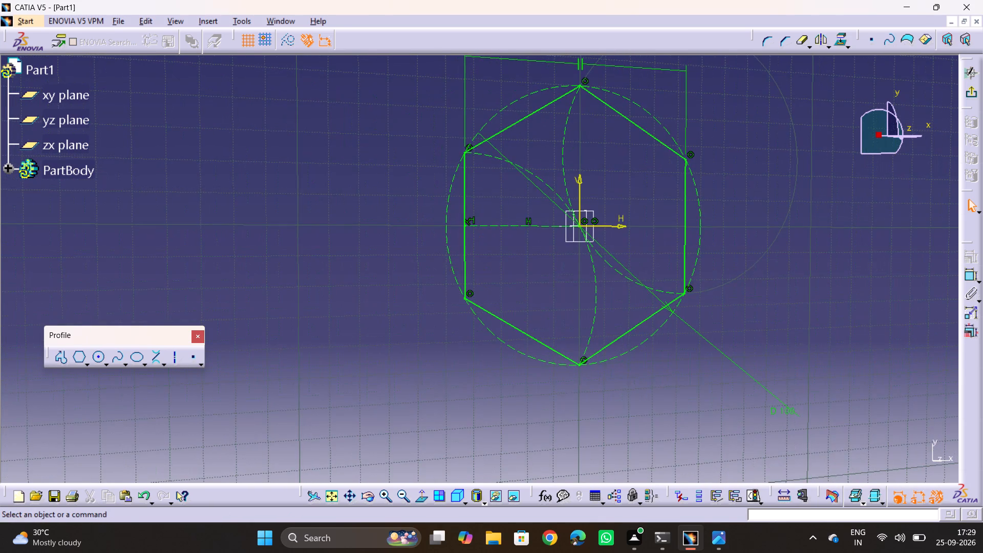
left_click(417, 498)
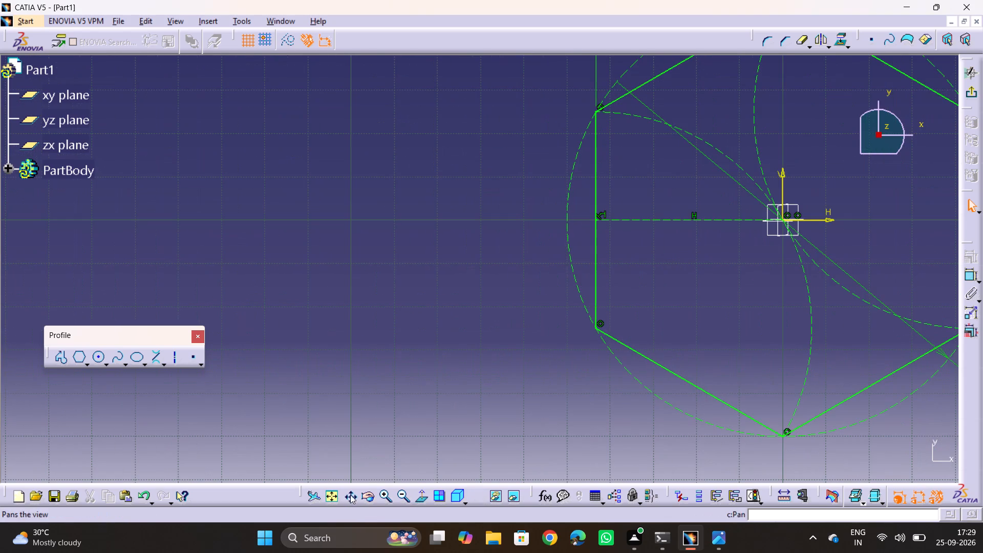
left_click(331, 495)
middle_click_drag(447, 265, 446, 265, "ctrl")
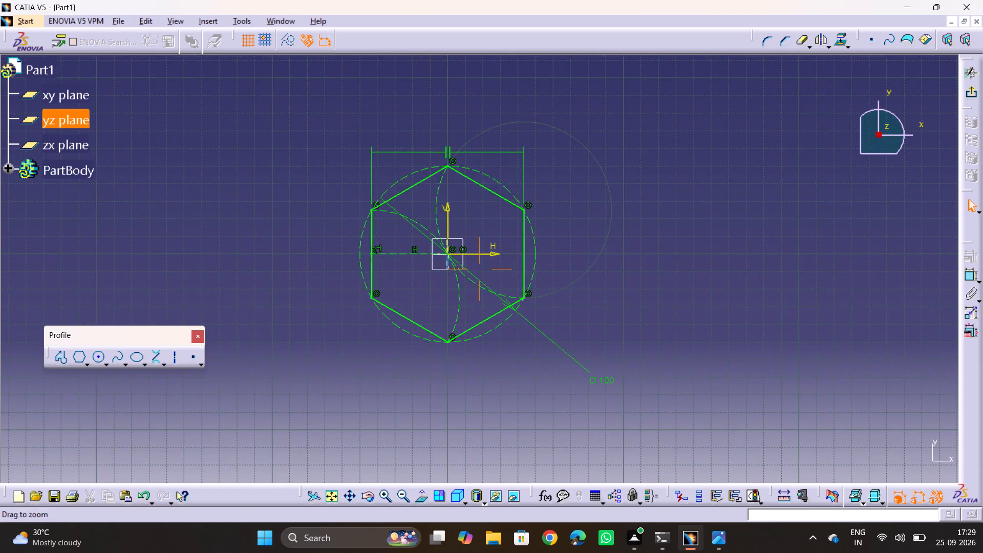
middle_click_drag(446, 265, 451, 178, "ctrl")
middle_click_drag(466, 268, 481, 288, "ctrl")
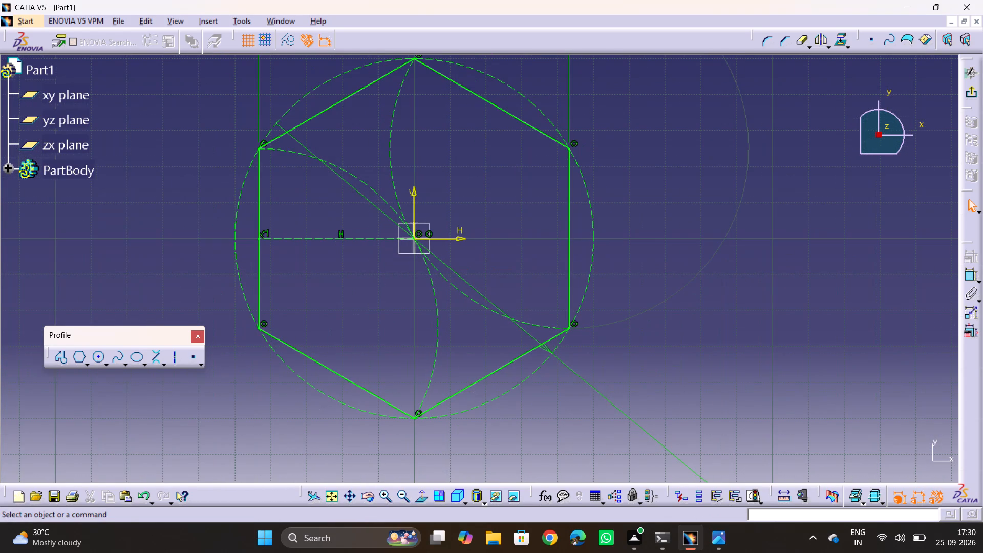
left_click(968, 279)
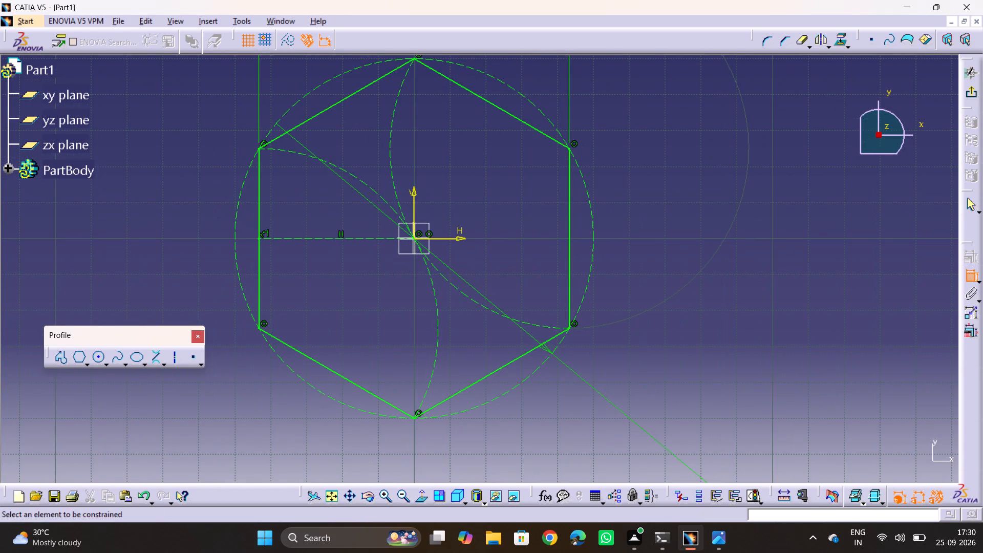
left_click(569, 314)
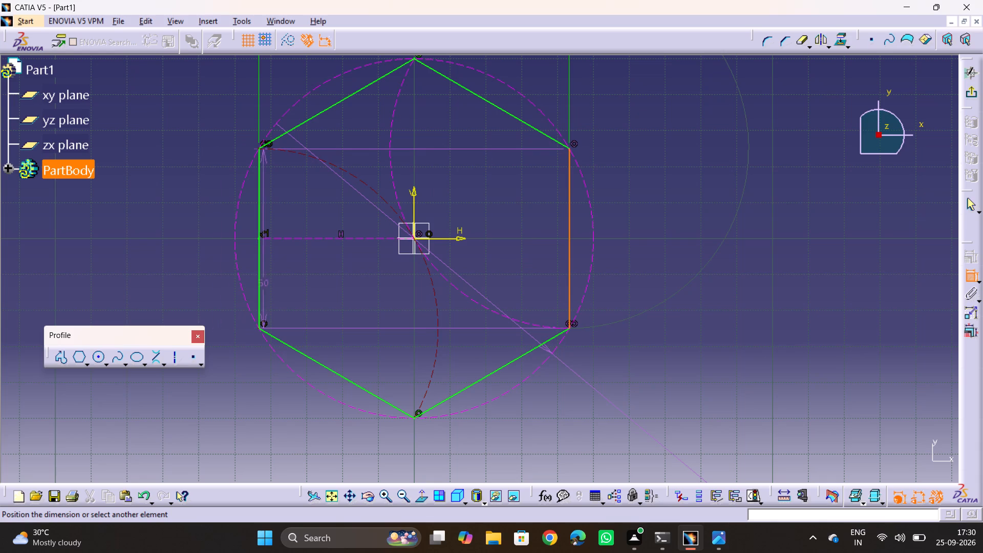
left_click(261, 296)
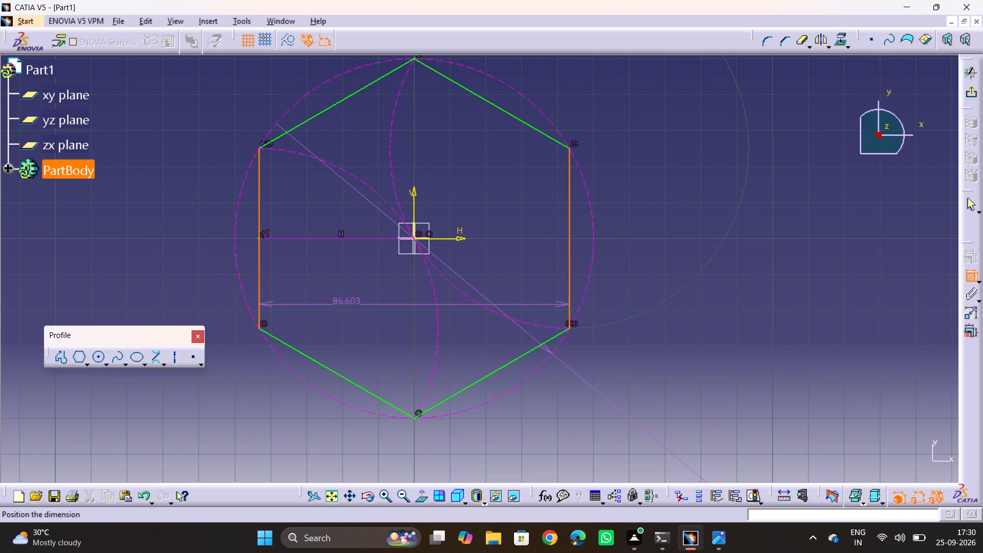
left_click(356, 325)
key("Escape")
key("Escape")
key("Escape")
key("Escape")
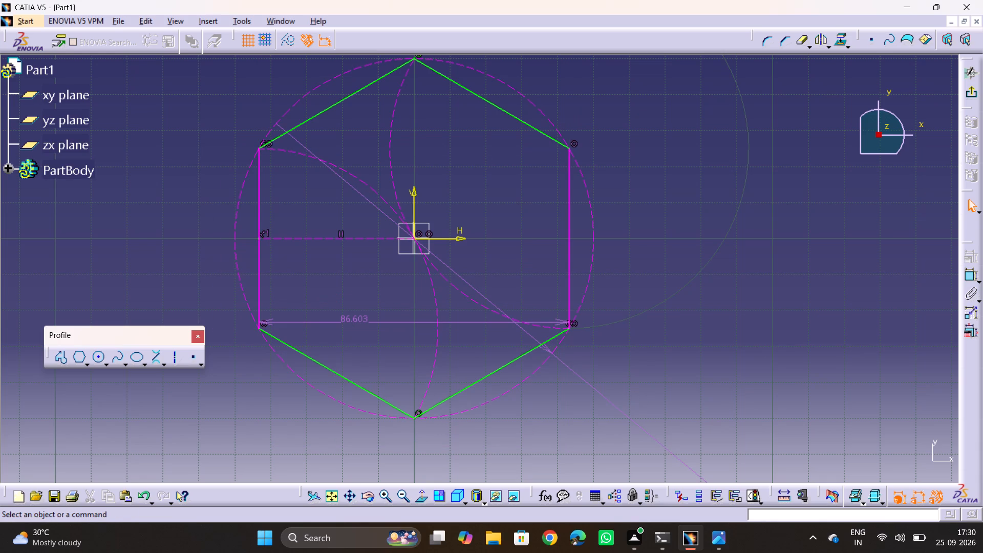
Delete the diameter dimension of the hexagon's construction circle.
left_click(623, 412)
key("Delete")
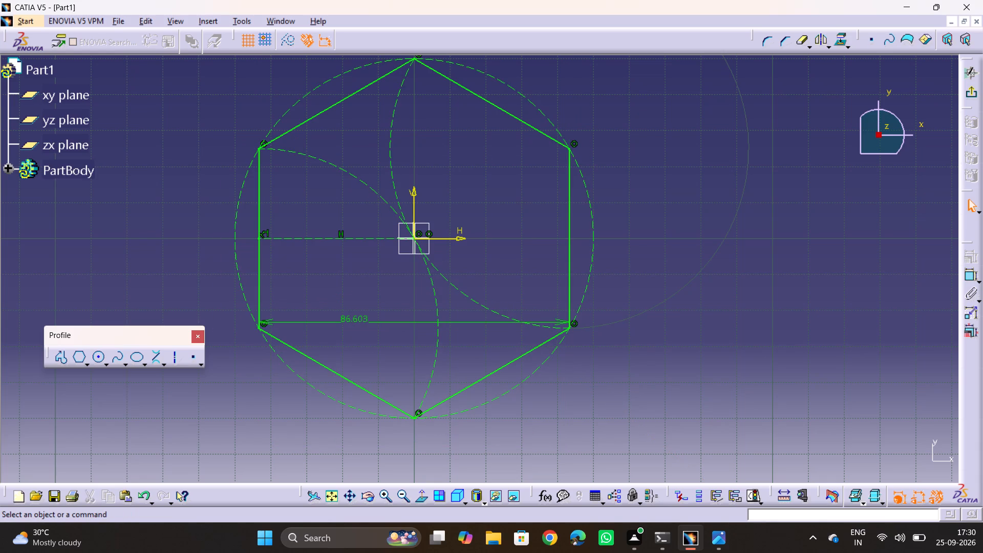
Place the across-flats dimension below the hexagon and set it to 100 mm.
left_click_drag(366, 318, 368, 398)
middle_click_drag(593, 355, 591, 379, "ctrl")
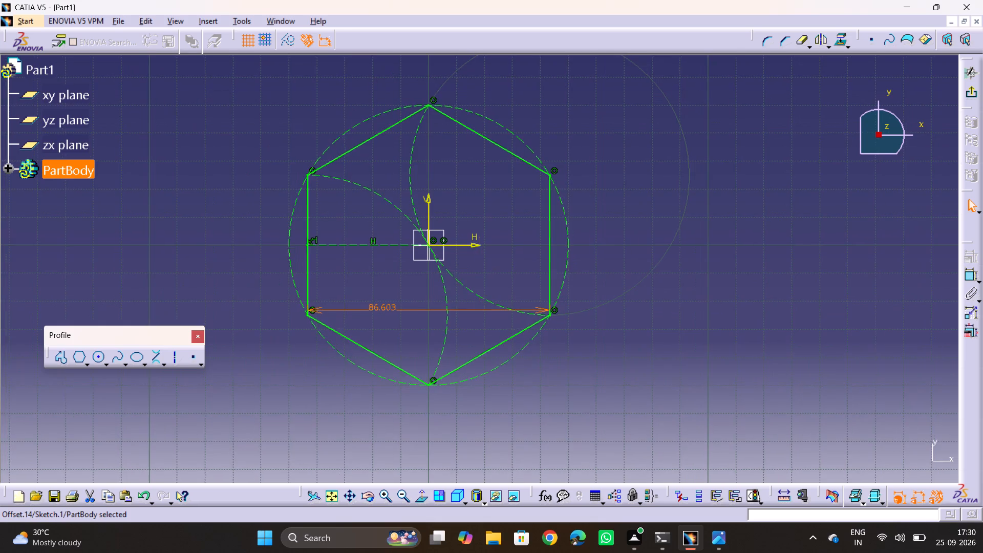
middle_click_drag(536, 387, 532, 269)
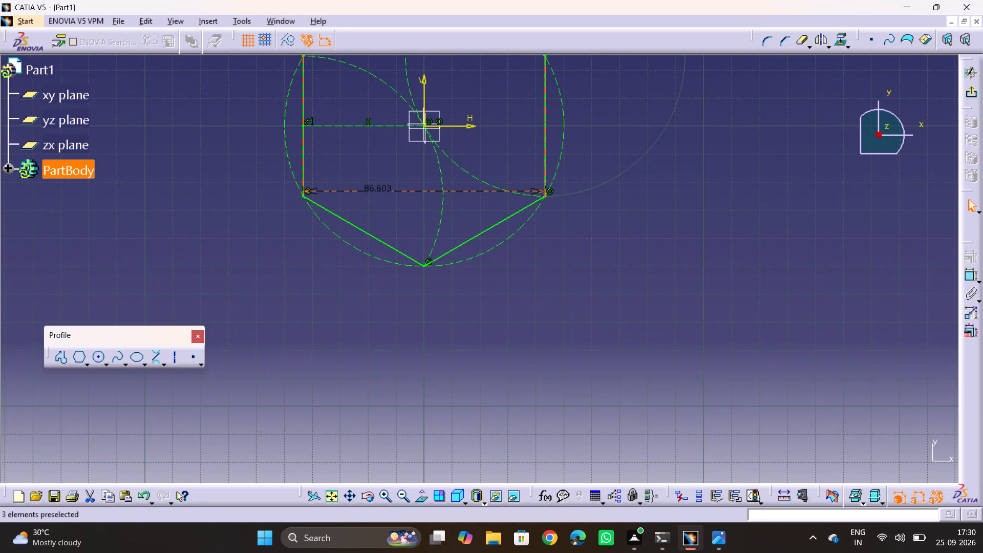
left_click_drag(311, 193, 331, 433)
left_click_drag(373, 432, 416, 436)
double_click(415, 430)
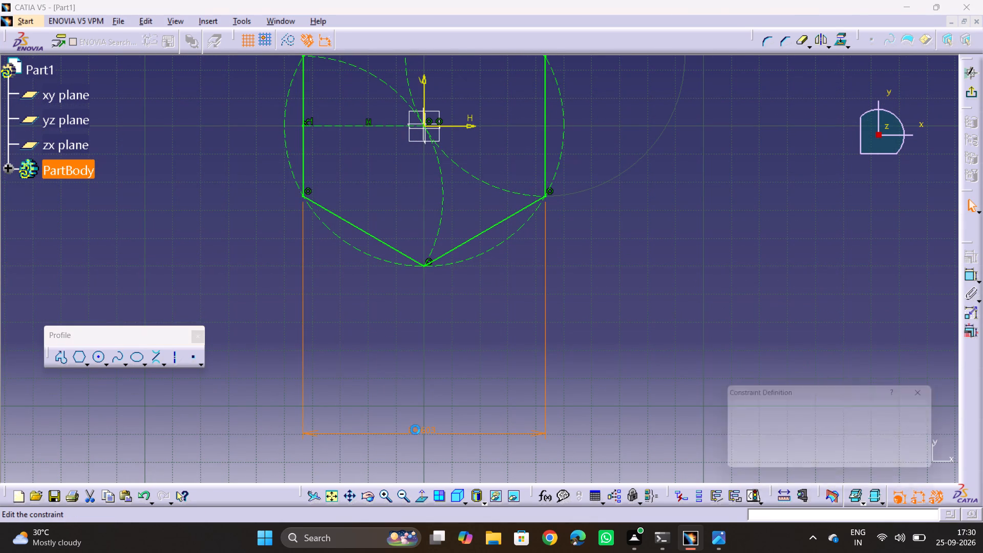
key("1")
key("0")
key("0")
key("Return")
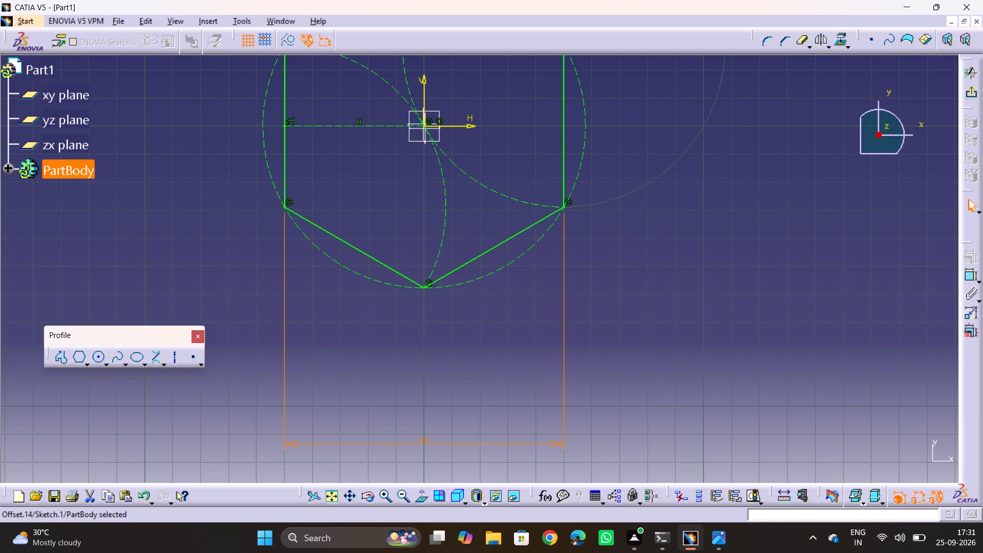
key("alt+Tab")
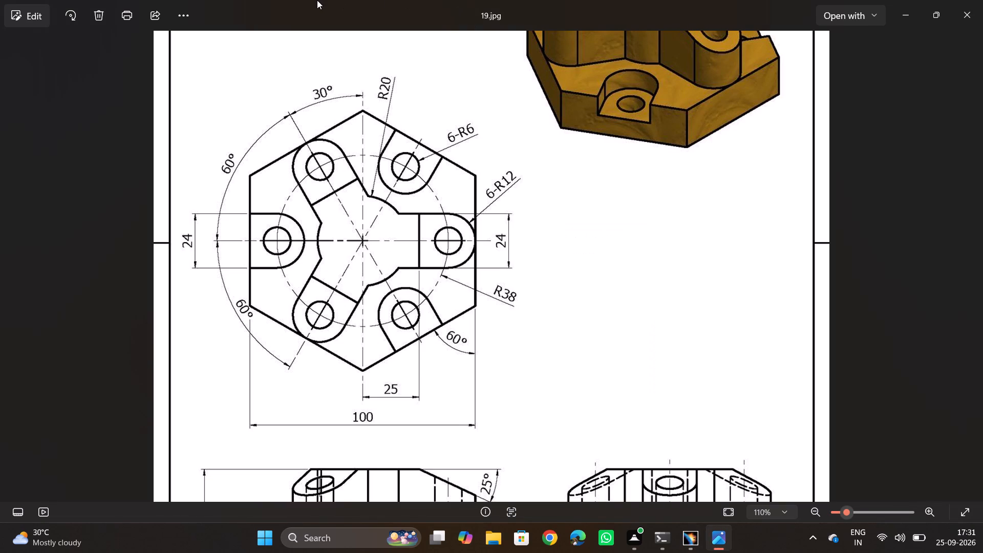
key("alt+Tab")
middle_click_drag(423, 195, 438, 325)
left_click(622, 245)
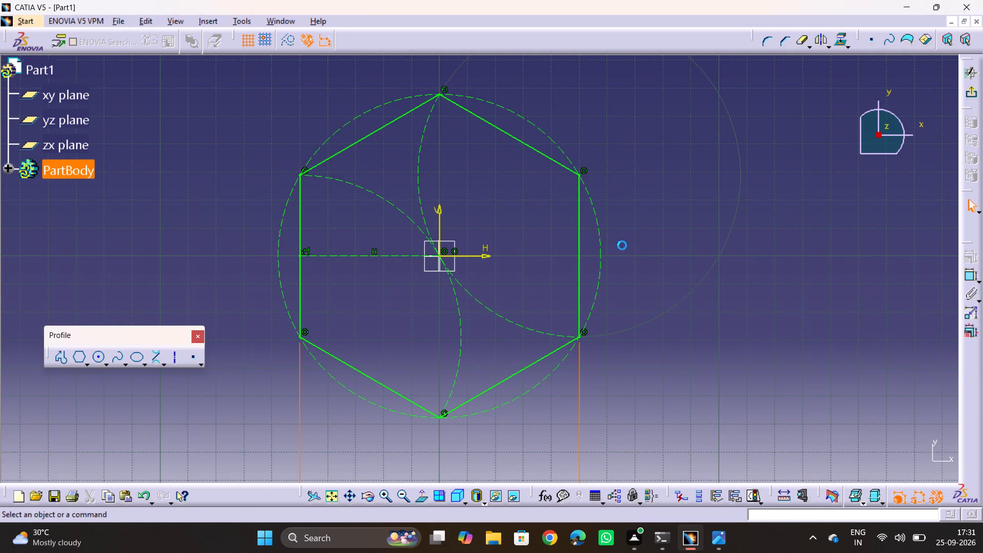
Check the reference drawing, exit the hexagon sketch and pad it 20 mm.
key("alt+Tab")
middle_click_drag(531, 384, 560, 301)
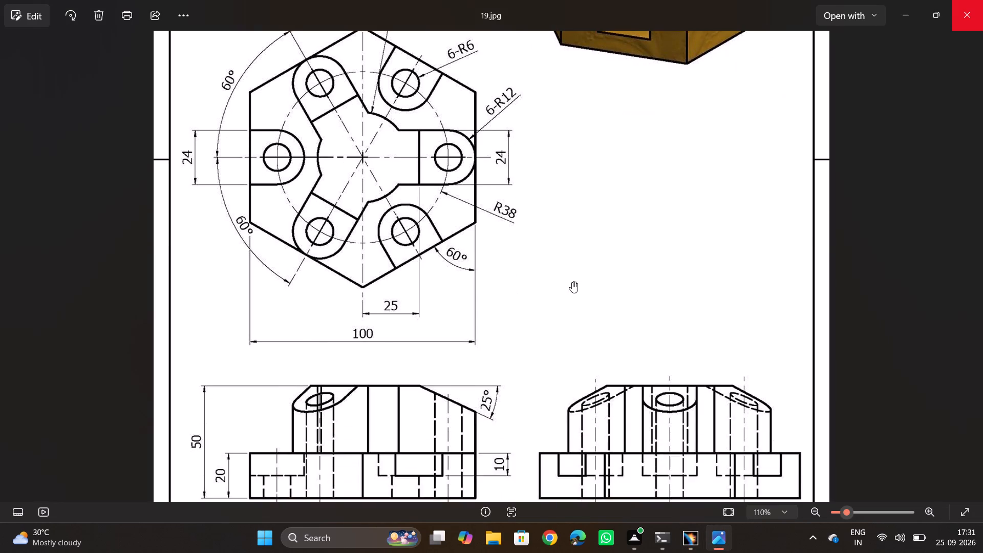
middle_click_drag(569, 374, 562, 293)
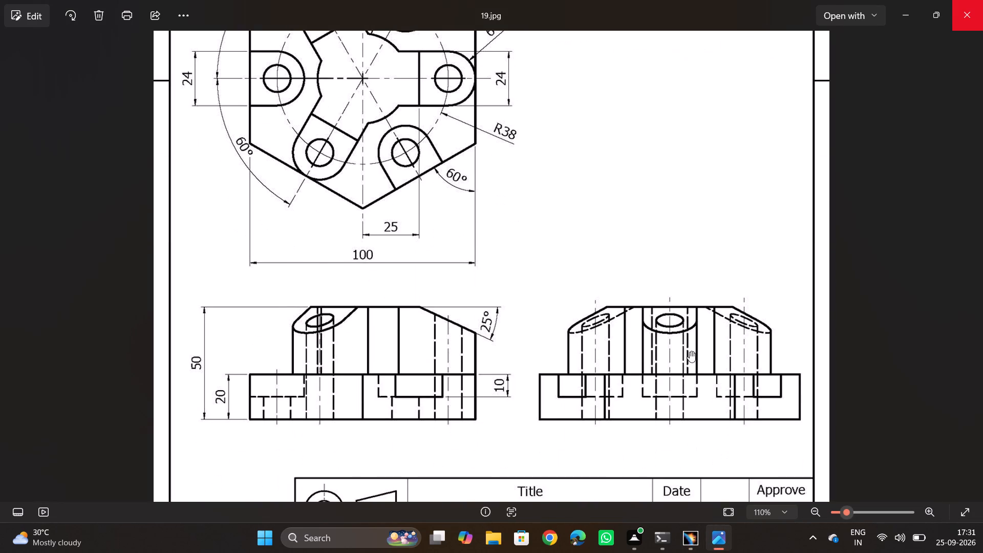
key("alt+Tab")
left_click(967, 91)
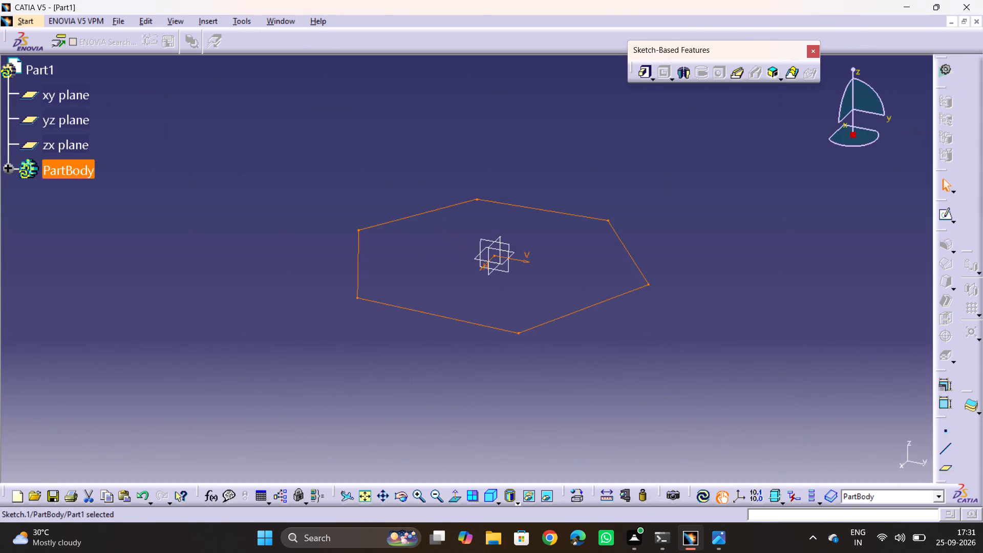
left_click(643, 83)
left_click(643, 75)
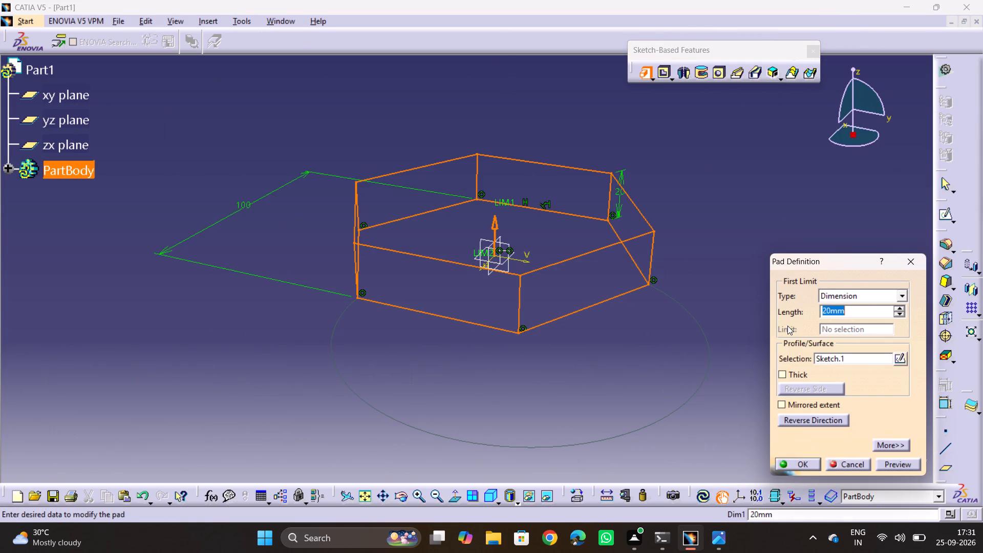
key("Return")
left_click(792, 322)
Open a new sketch on the top face of the hexagonal pad.
middle_click_drag(590, 346, 590, 435)
middle_click_drag(566, 320, 563, 448)
left_click_drag(564, 319, 563, 448)
middle_click_drag(488, 317, 367, 278)
left_click_drag(479, 317, 367, 278)
key("alt+Tab")
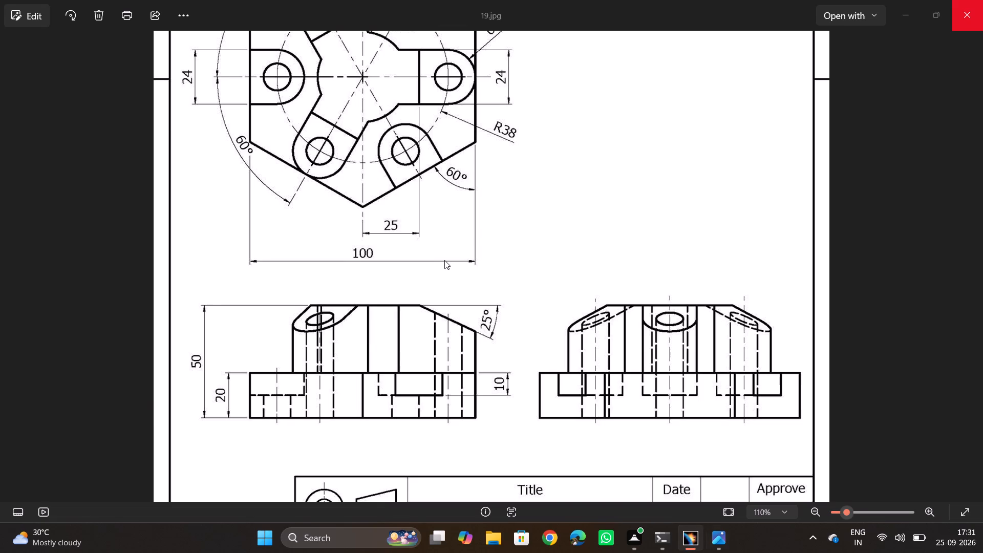
middle_click_drag(429, 179, 413, 278)
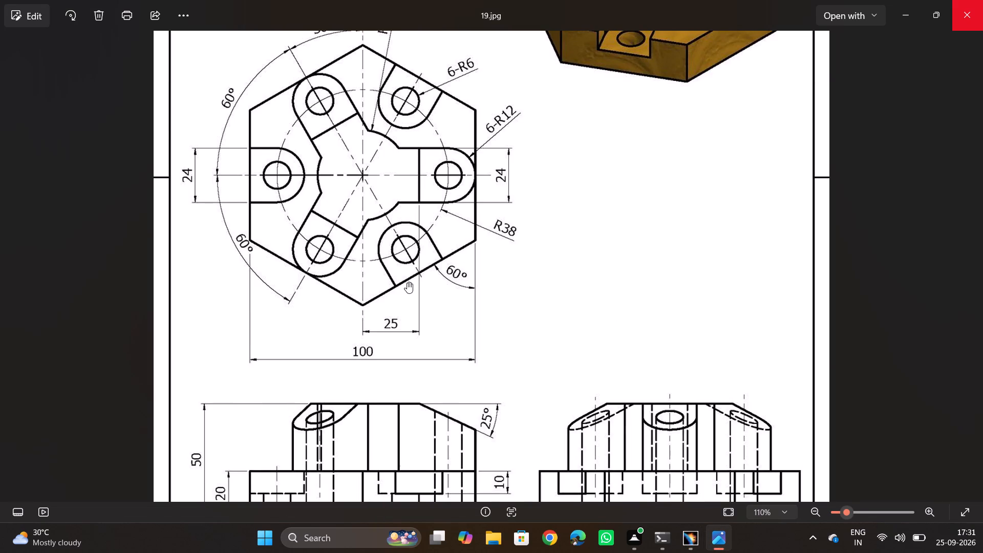
key("alt+Tab")
key("alt+Tab")
key("alt+Tab")
left_click(499, 291)
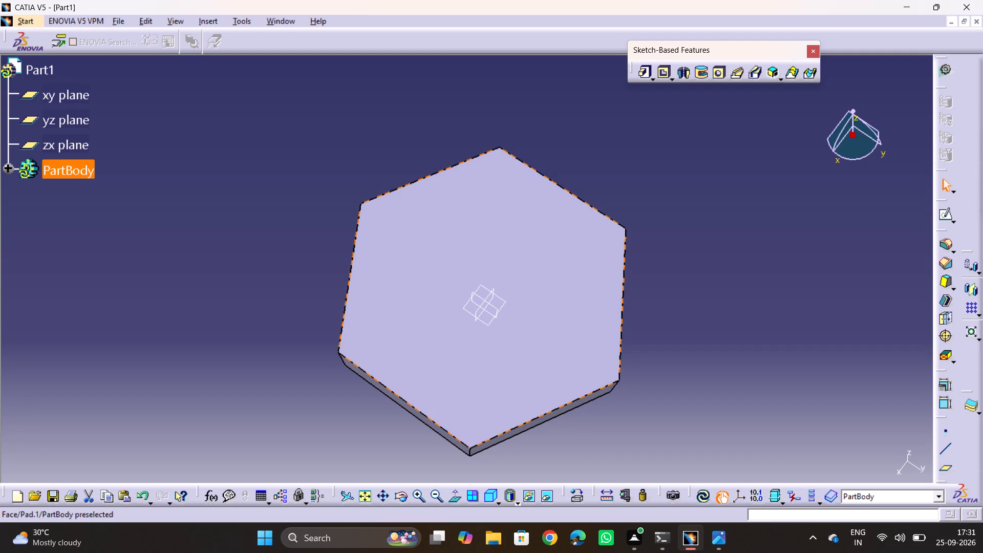
left_click(547, 268)
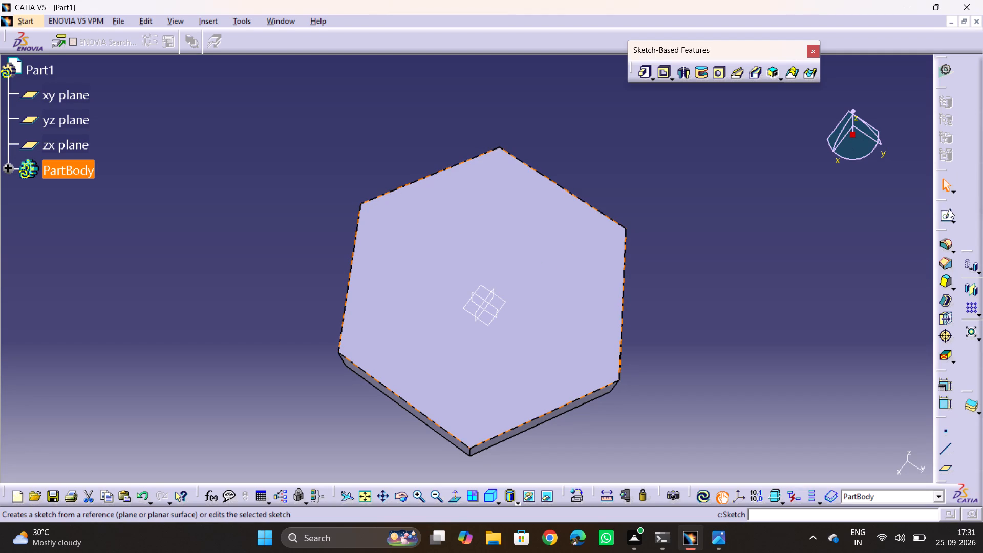
left_click(949, 209)
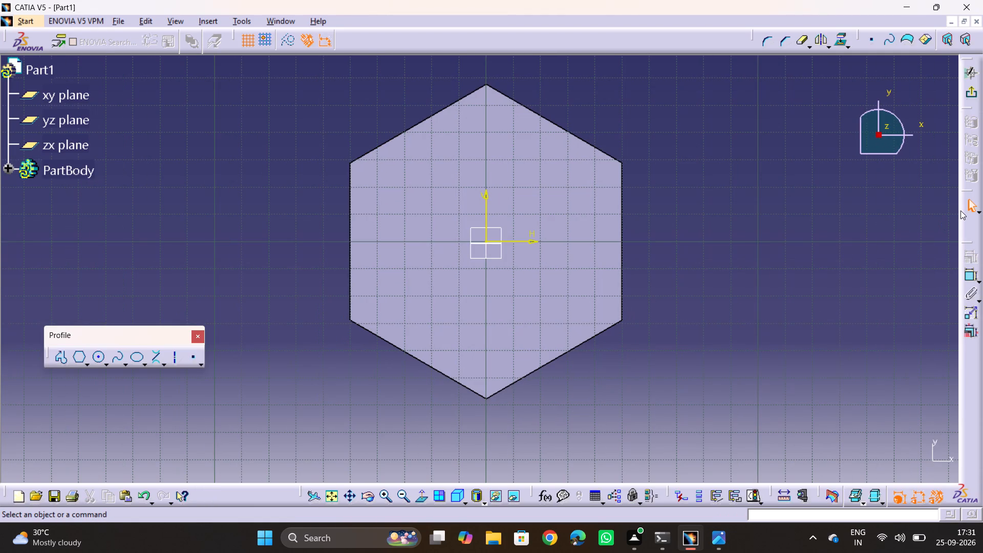
Sketch a circle about 13 mm in diameter on the horizontal axis, centred about 35 mm left of the origin.
key("alt+Tab")
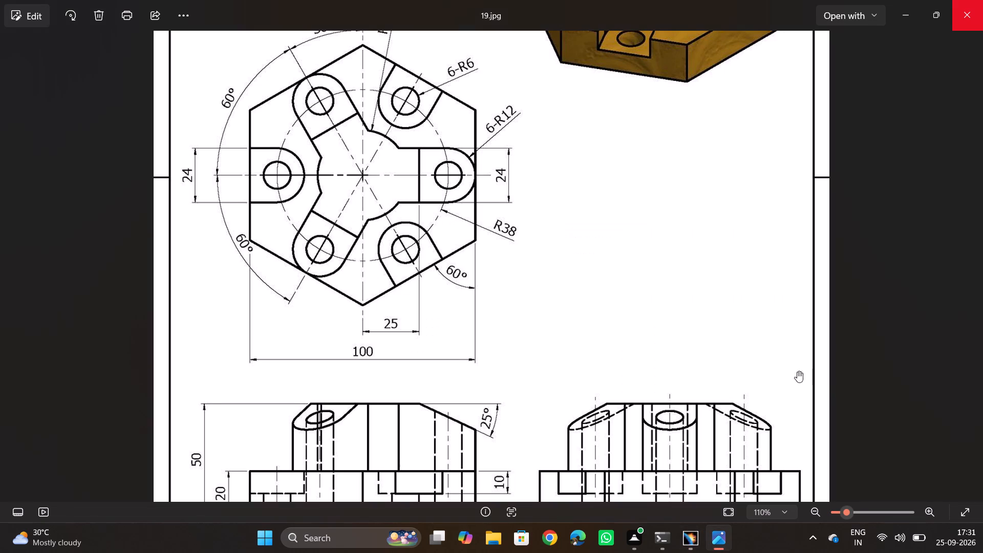
key("alt+Tab")
key("alt+Tab")
key("alt+Tab")
middle_click_drag(399, 244, 412, 208, "ctrl")
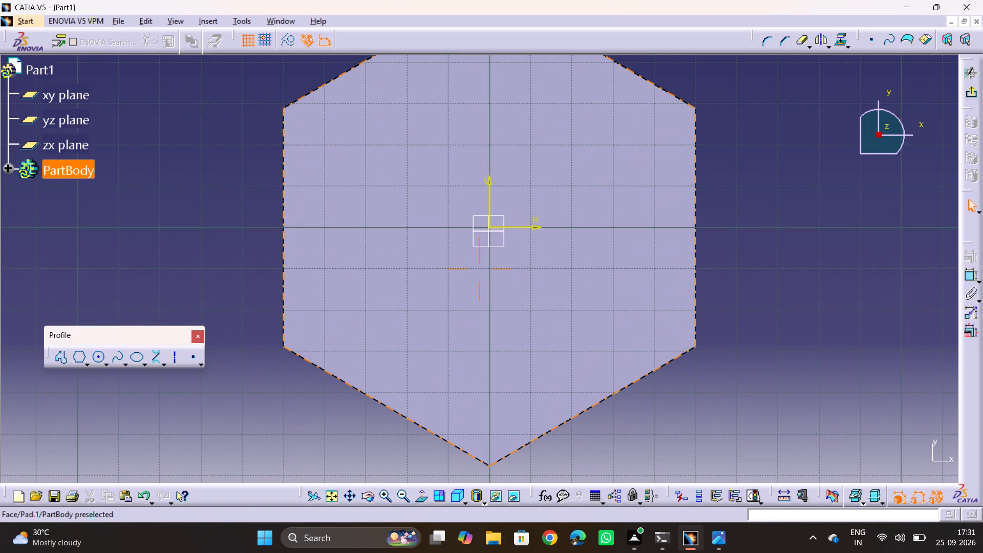
left_click(105, 359)
left_click(99, 361)
left_click(102, 360)
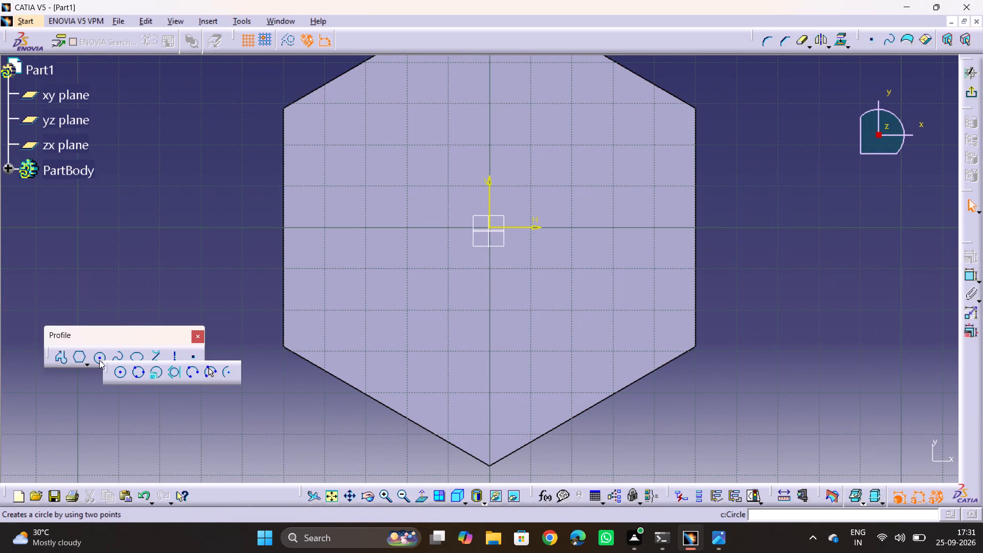
left_click(97, 359)
left_click(97, 358)
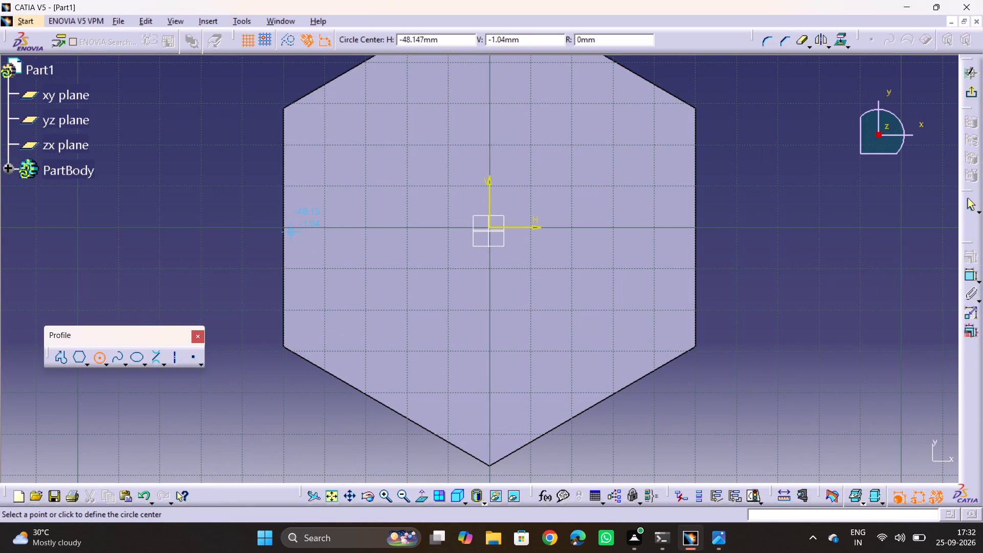
left_click(346, 229)
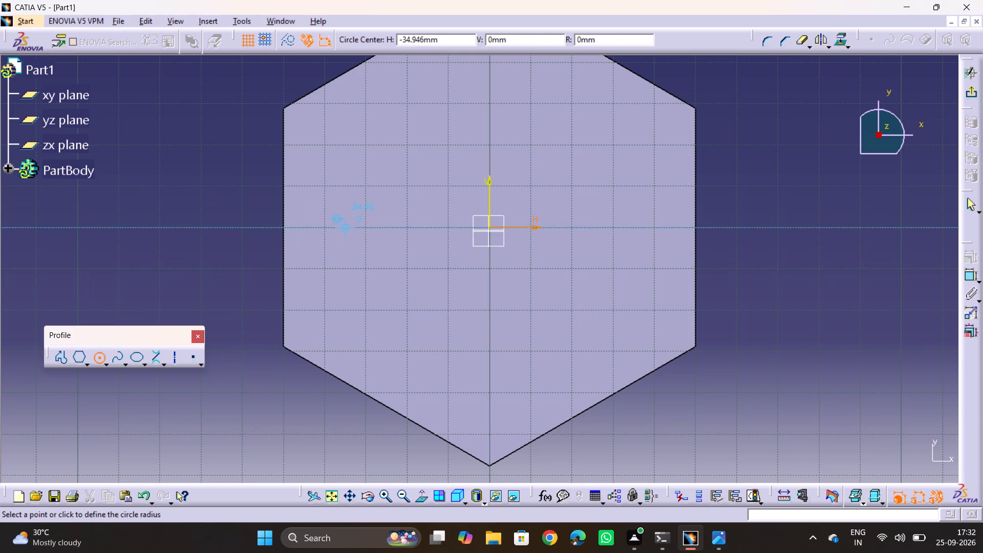
left_click(358, 204)
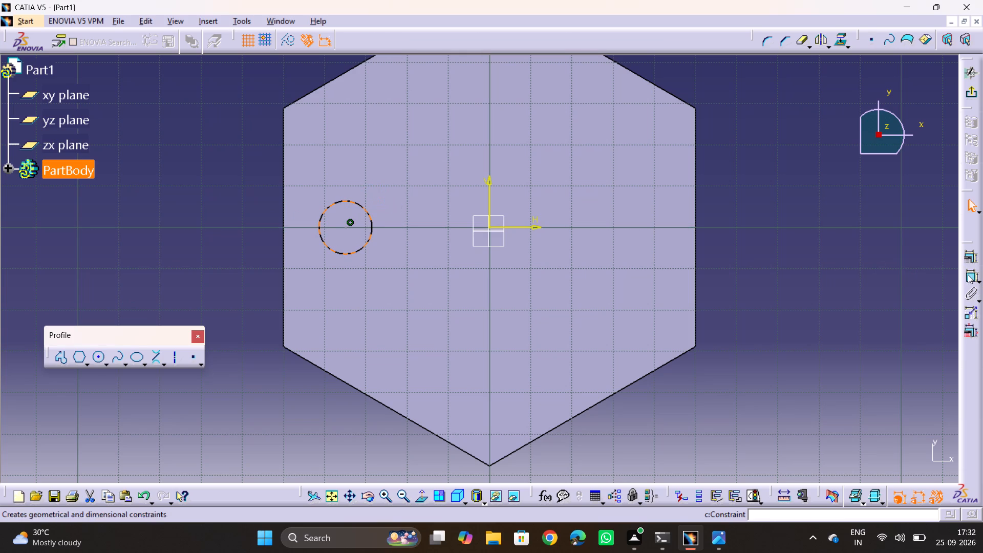
Dimension the circle's diameter and set it to 24 mm.
left_click(965, 274)
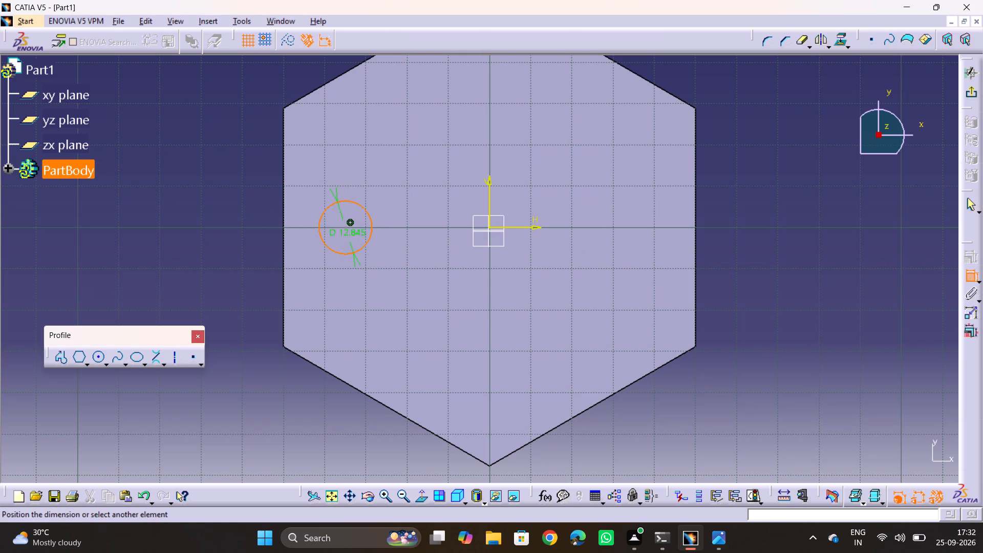
left_click(348, 234)
left_click(861, 253)
key("alt+Tab")
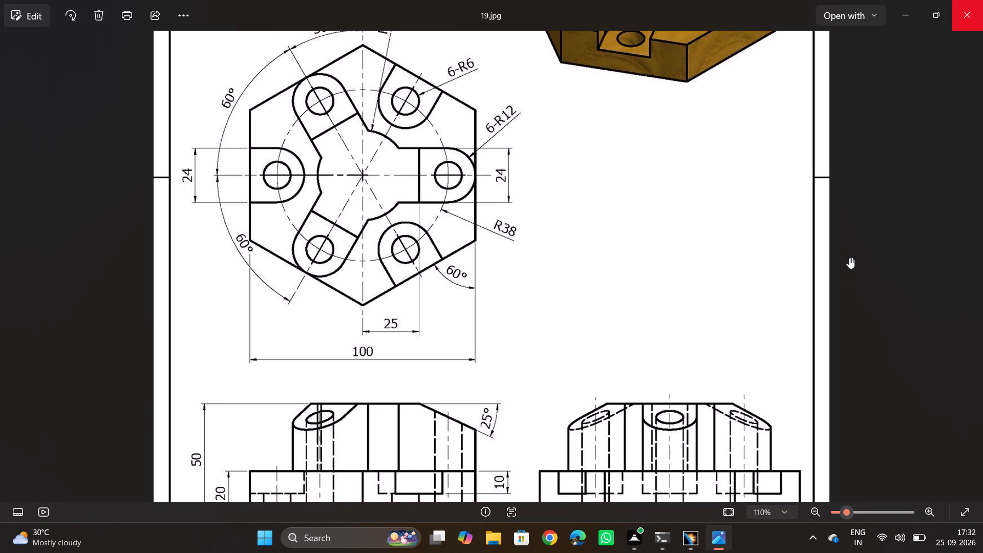
key("alt+Tab")
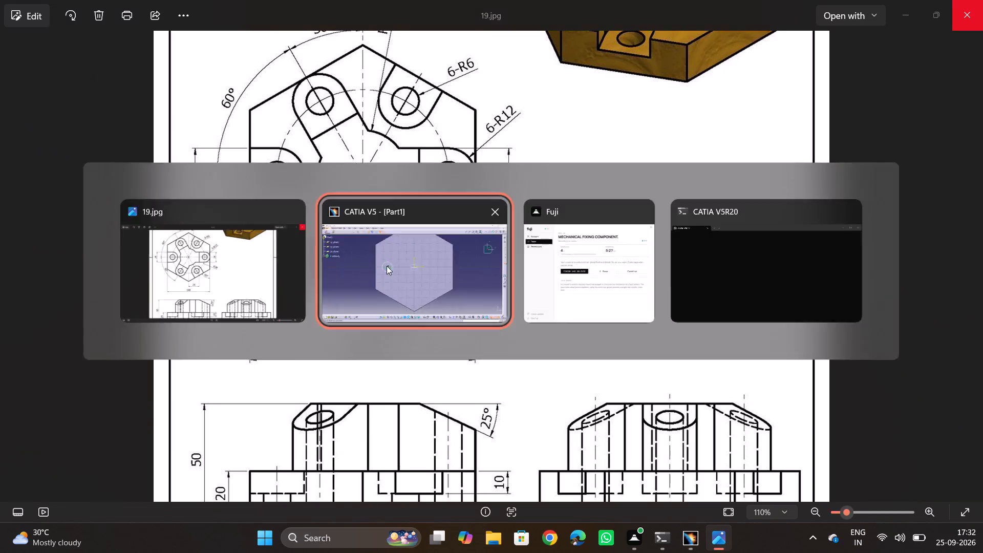
double_click(347, 231)
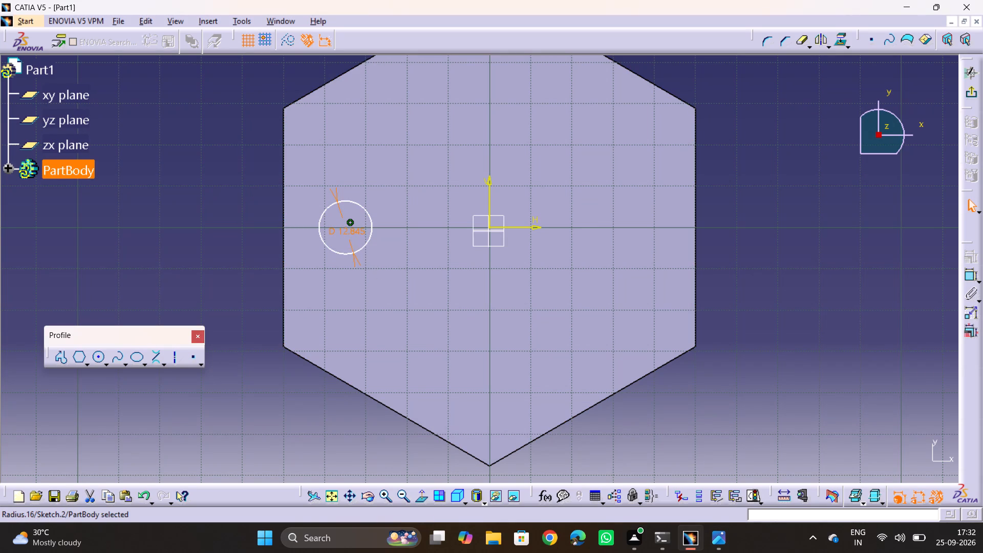
type("24")
key("Return")
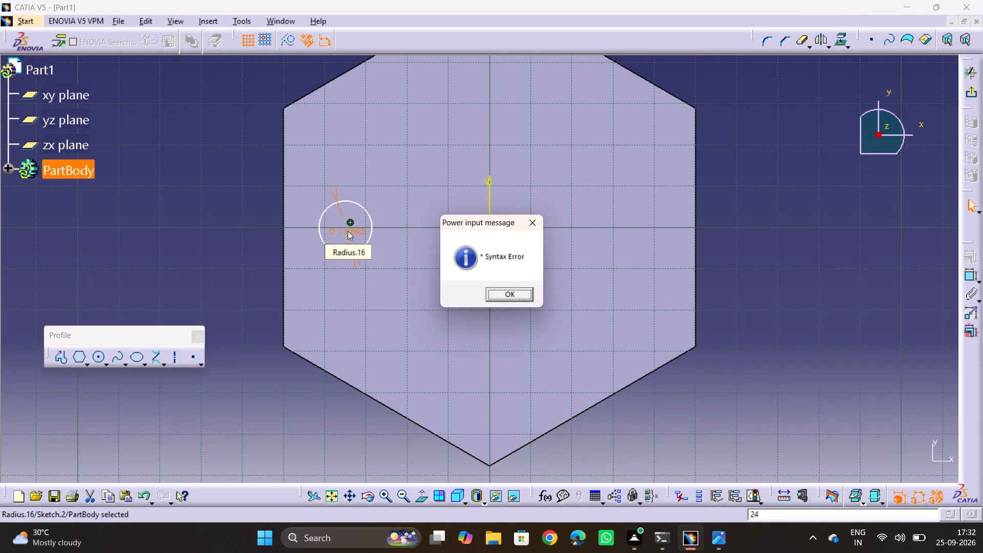
key("Return")
double_click(346, 231)
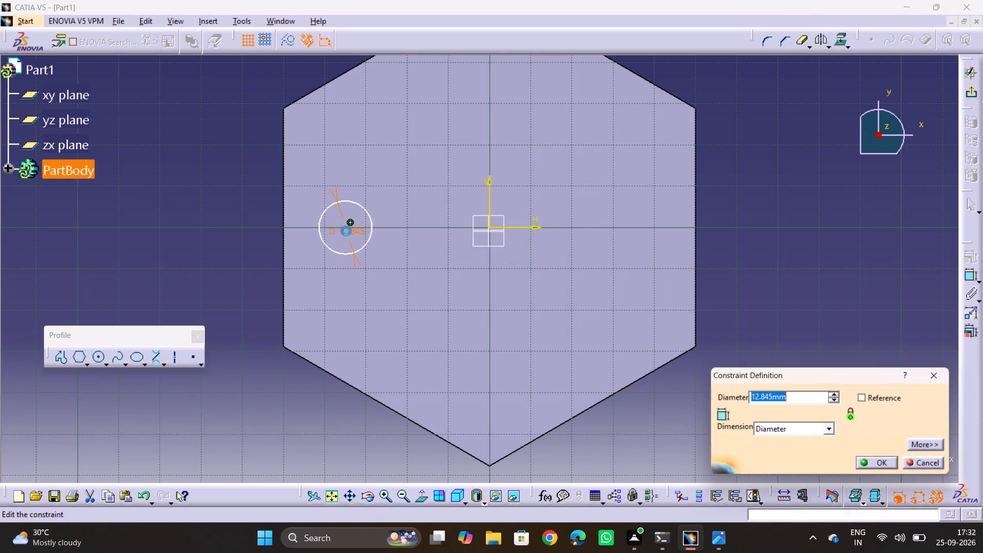
type("24")
key("Return")
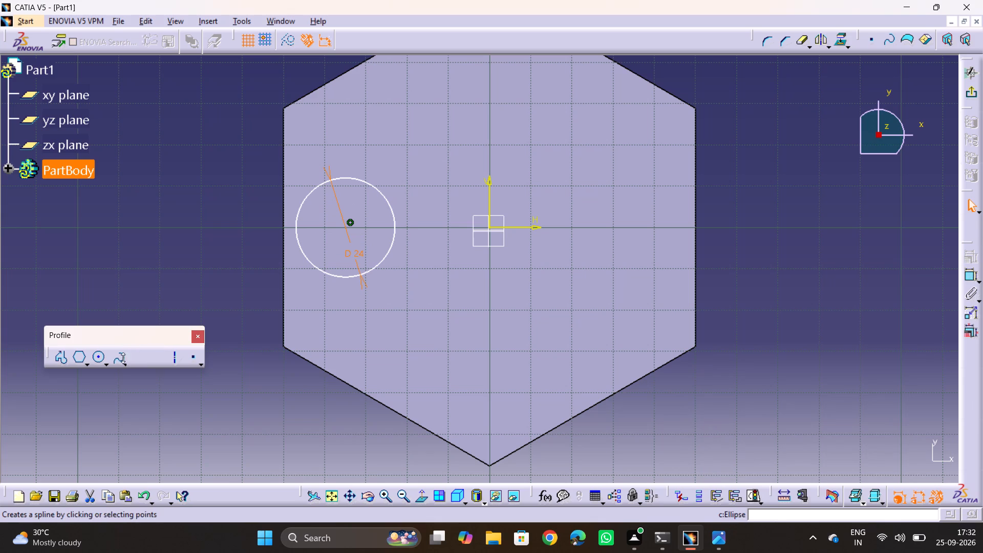
Sketch a smaller circle concentric with the 24 mm circle and dimension its diameter to 12 mm.
left_click(97, 351)
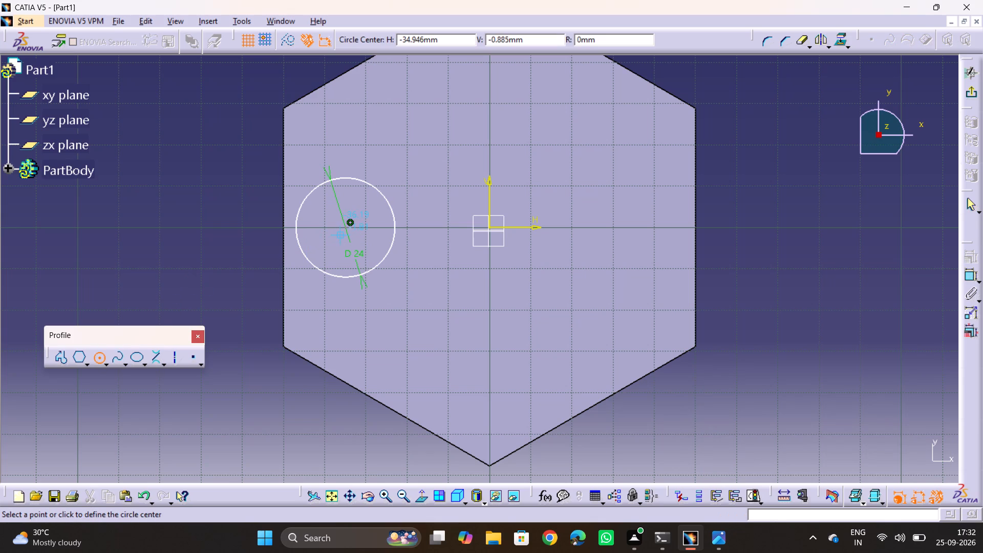
left_click(345, 227)
left_click_drag(346, 246, 353, 249)
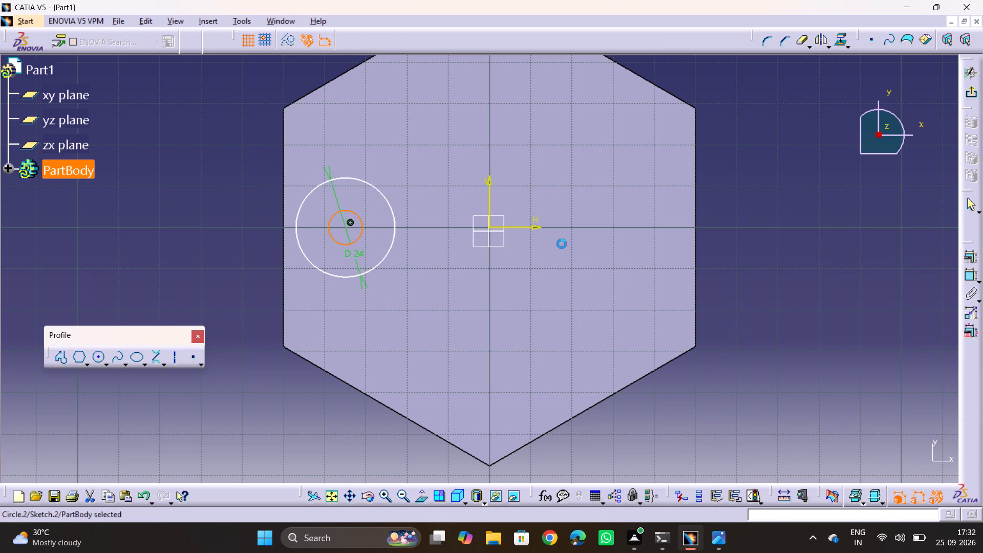
left_click(973, 280)
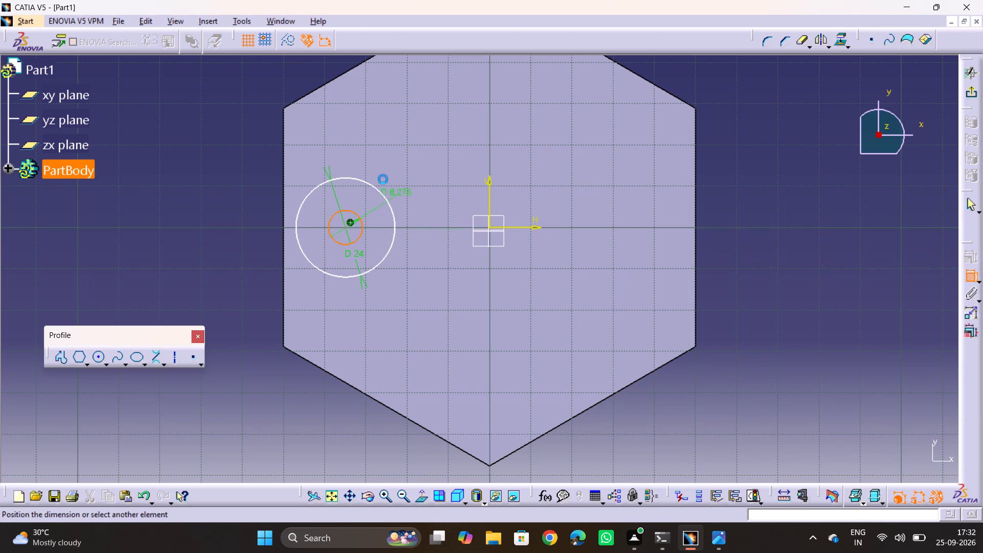
left_click(262, 172)
double_click(265, 168)
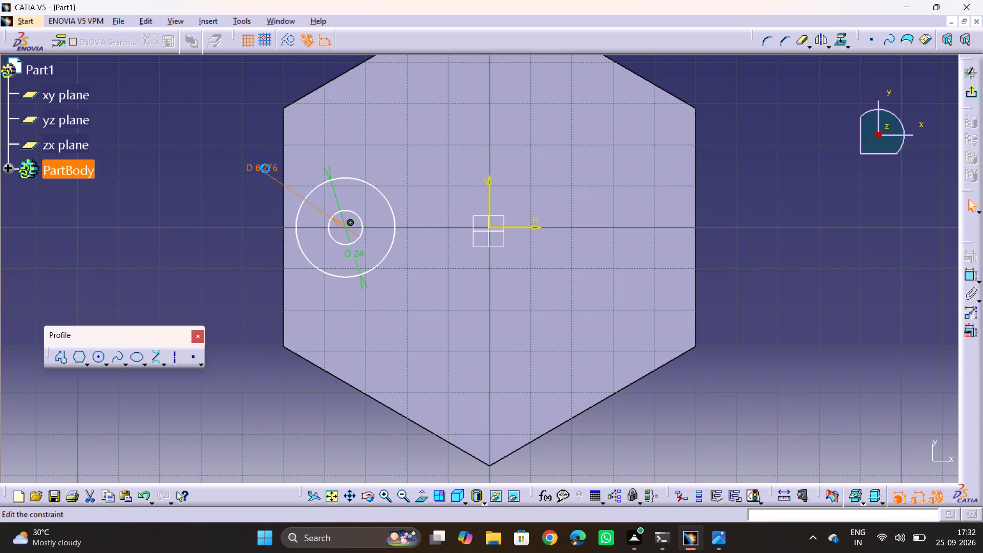
type("12")
key("Return")
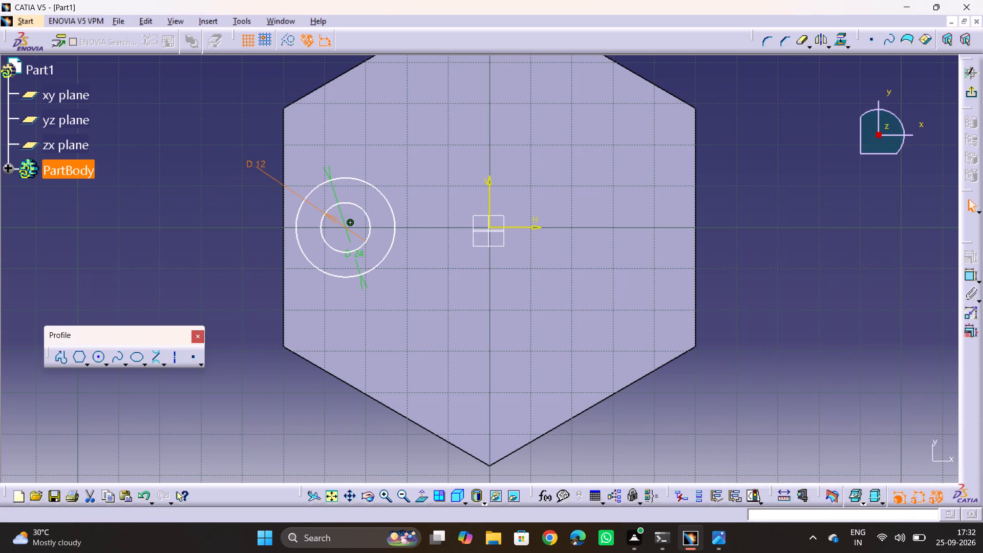
left_click(221, 138)
Switch to the reference drawing and examine the plan, side and isometric views for the pocket and hole layout.
key("alt+Tab")
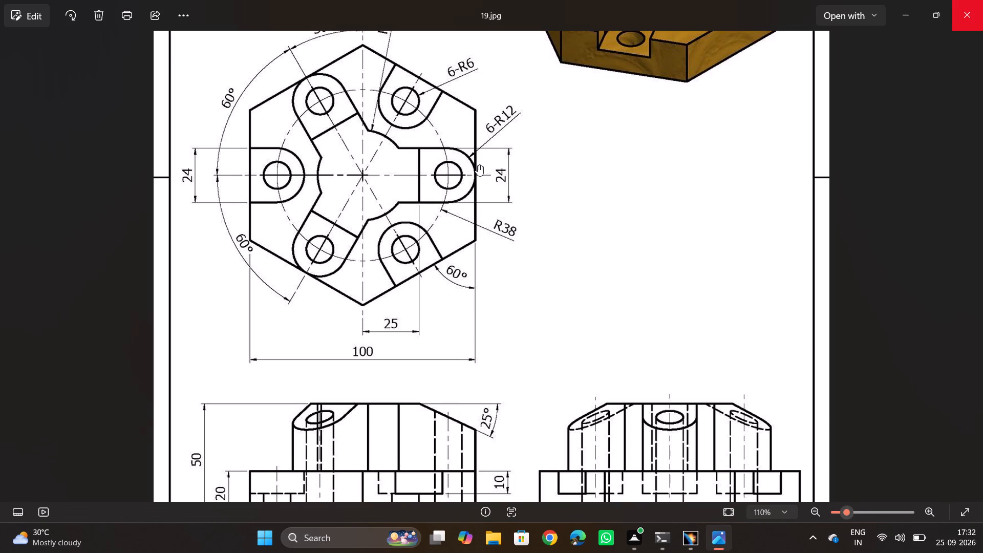
middle_click_drag(478, 165, 478, 165)
middle_click_drag(478, 165, 480, 213)
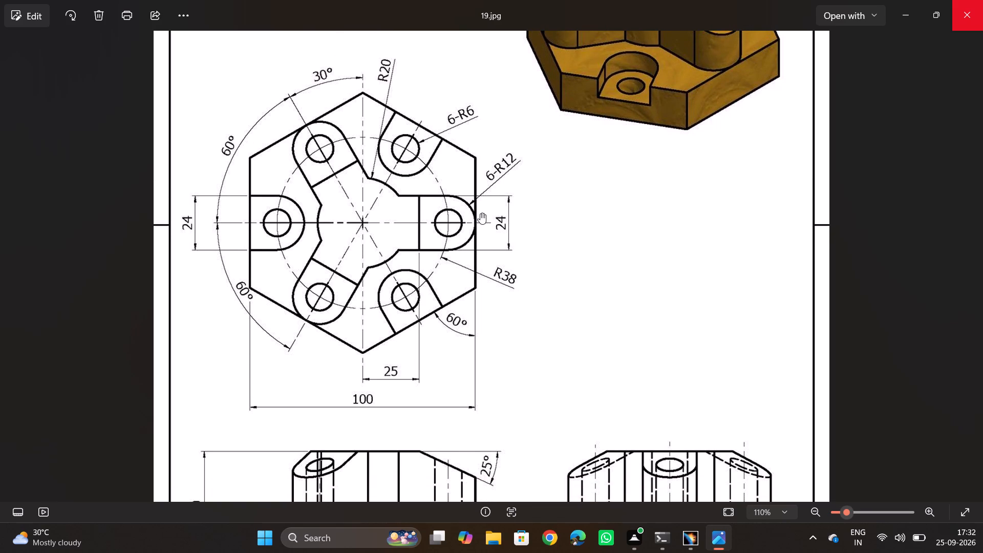
middle_click_drag(504, 265, 477, 159)
middle_click_drag(502, 235, 498, 188)
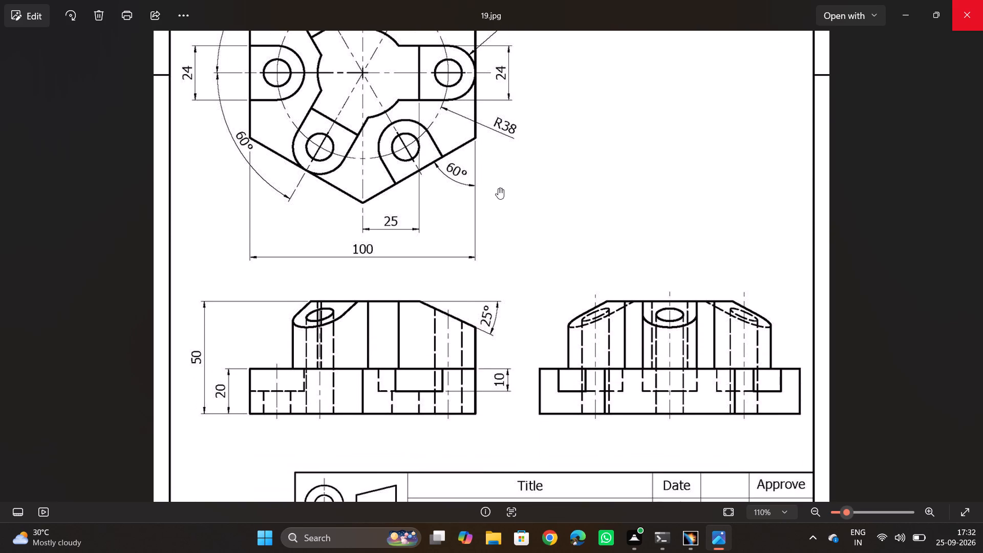
middle_click_drag(514, 200, 519, 437)
middle_click_drag(553, 246, 581, 124)
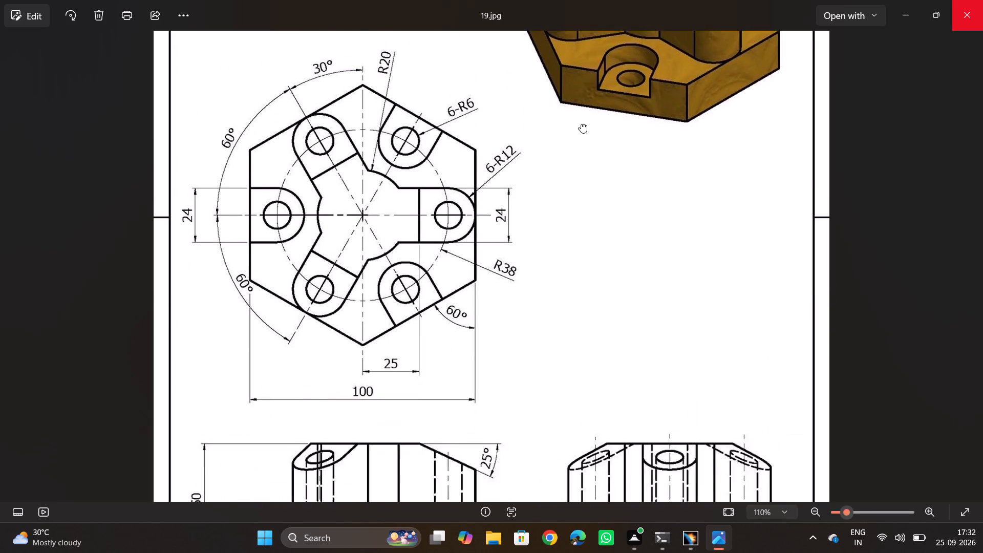
middle_click_drag(581, 124, 602, 72)
middle_click_drag(571, 210, 599, 280)
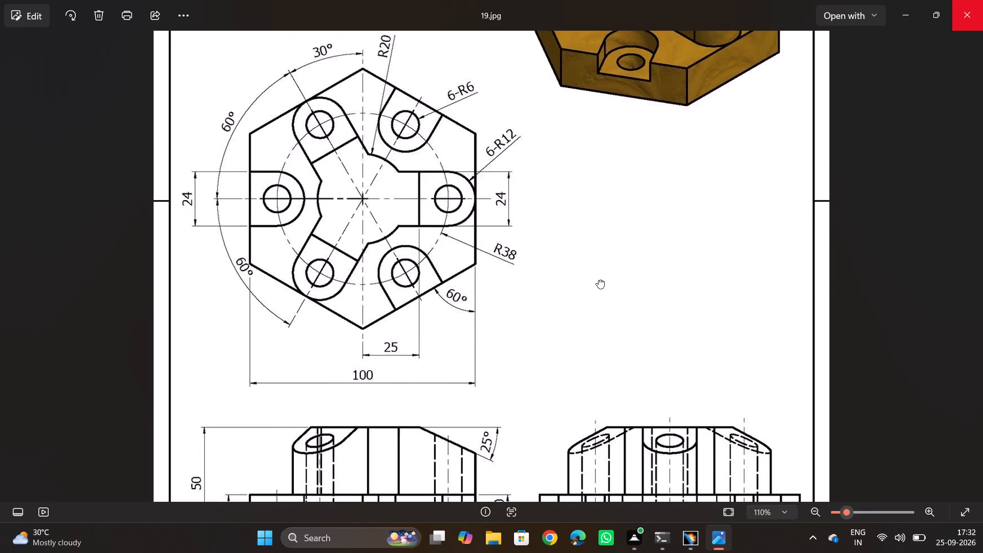
Compare the sketch with the reference drawing's plan view, examining the hole centre circle and pocket dimensions.
middle_click_drag(599, 280, 610, 270)
key("alt+Tab")
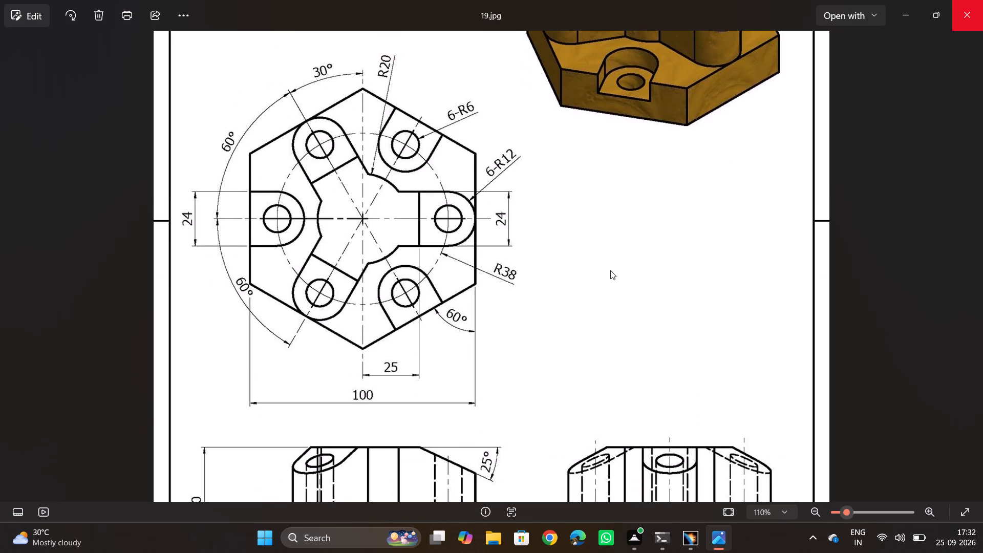
scroll(393, 291, "up", 1)
middle_click_drag(393, 291, 424, 264)
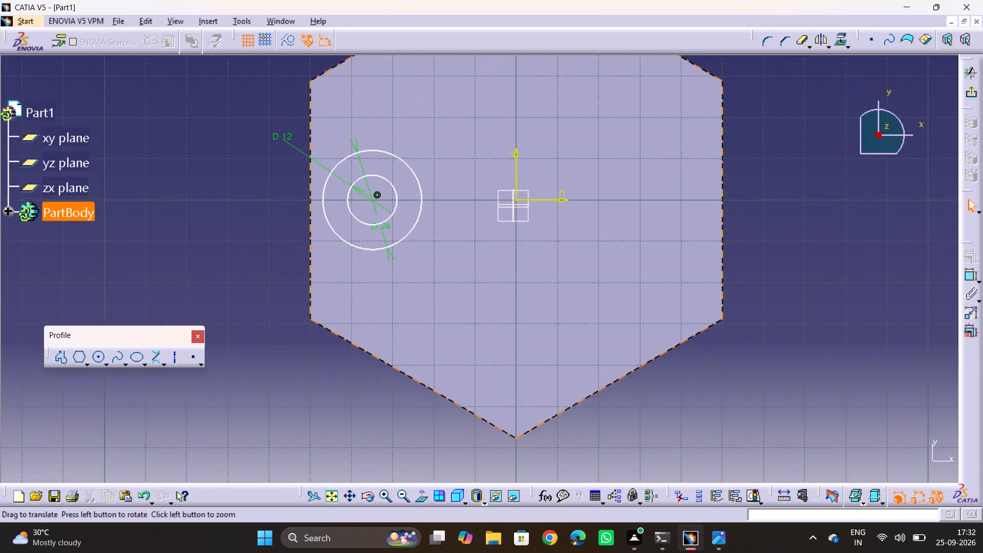
middle_click_drag(424, 264, 426, 264)
key("alt+Tab")
key("alt+Tab")
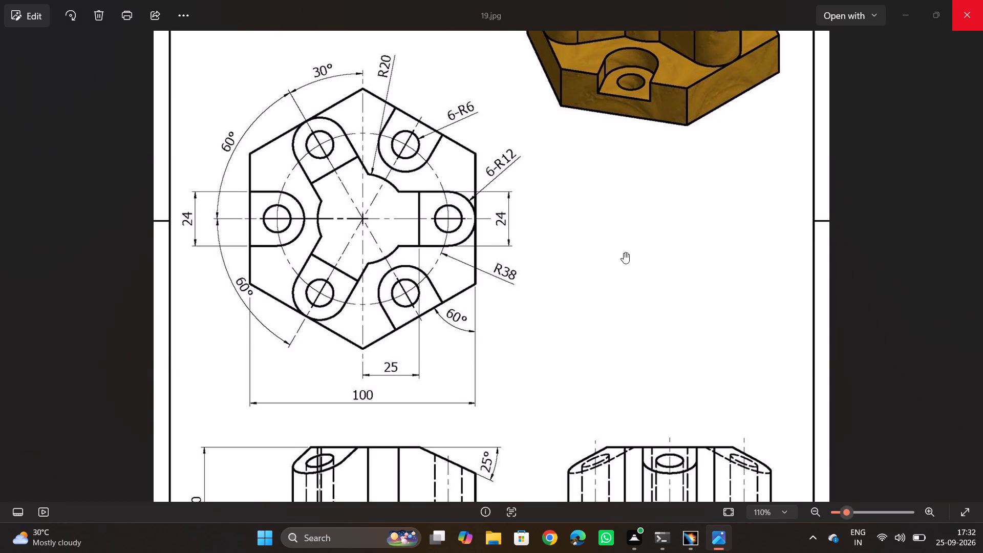
key("alt+Tab")
key("alt+Tab")
Sketch a circle about 50 mm in diameter centred on the origin.
middle_click_drag(594, 270, 589, 311)
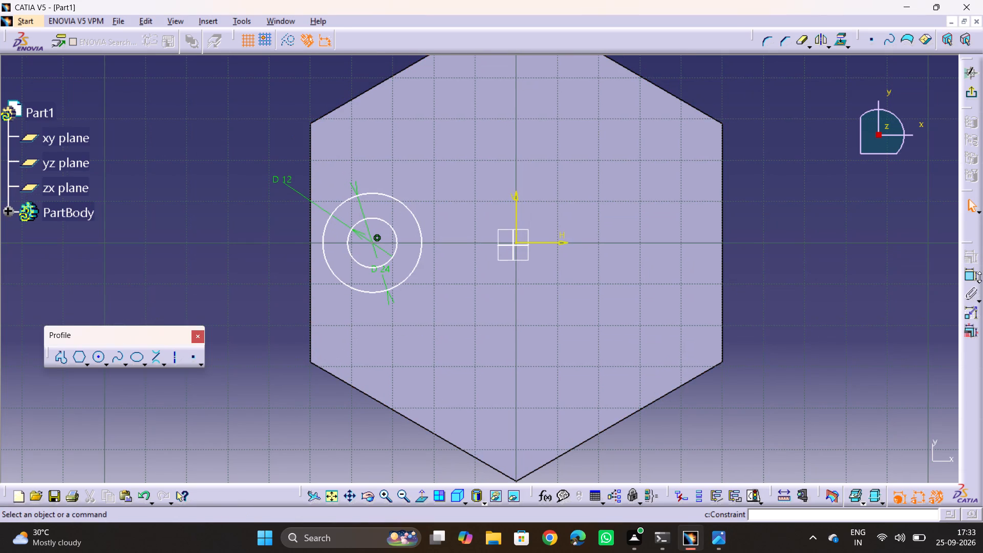
left_click(99, 362)
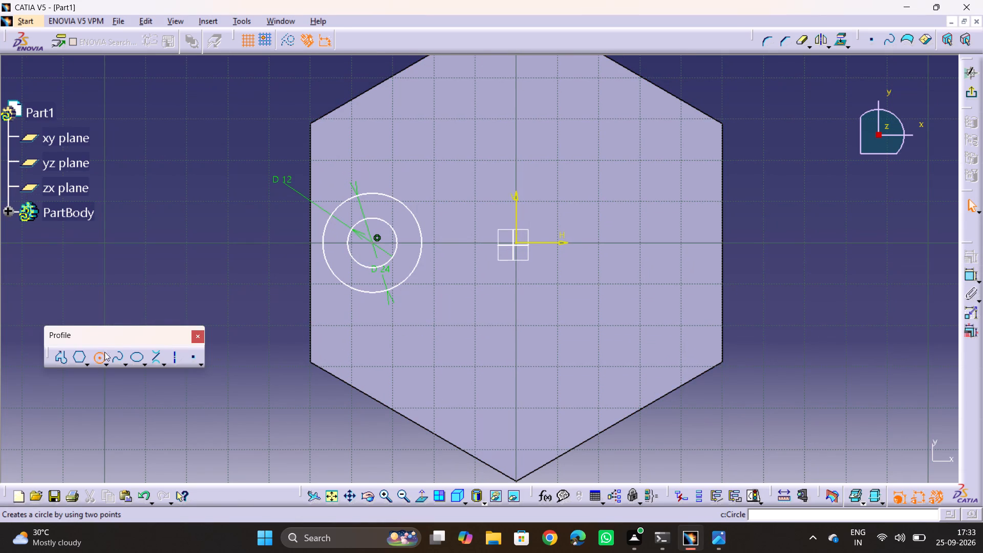
left_click(517, 243)
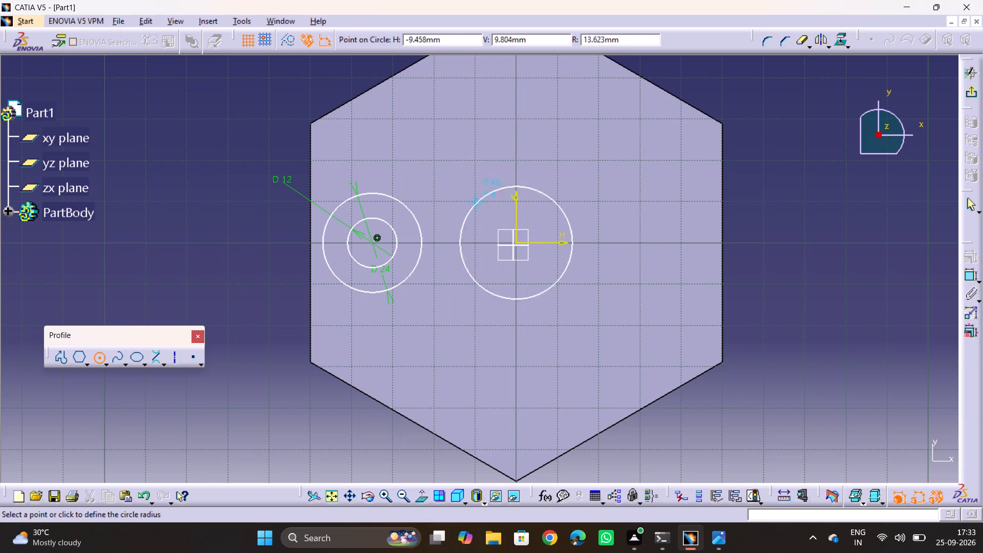
left_click(443, 170)
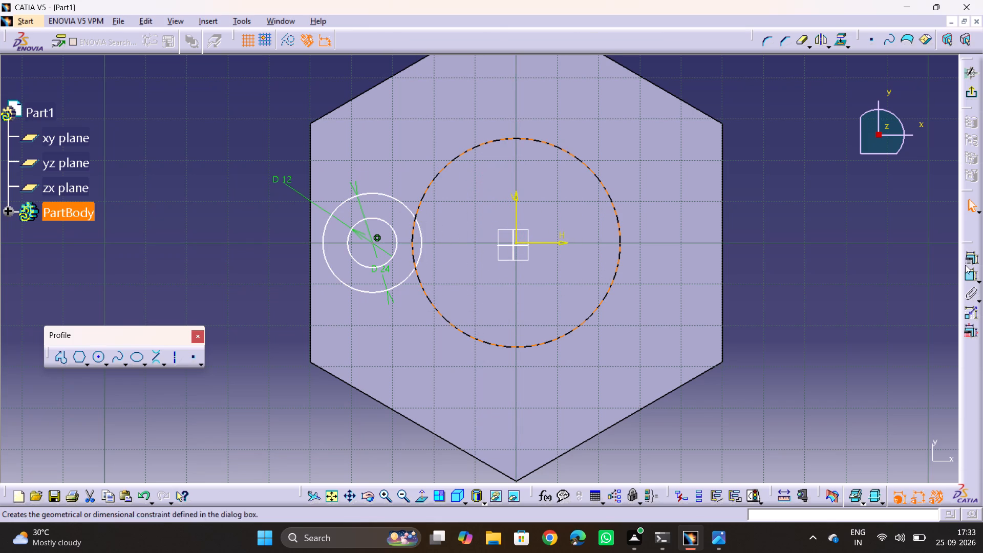
Dimension the origin-centred circle's diameter and set it to 76 mm, checking the drawing's R38.
left_click(972, 271)
left_click(543, 290)
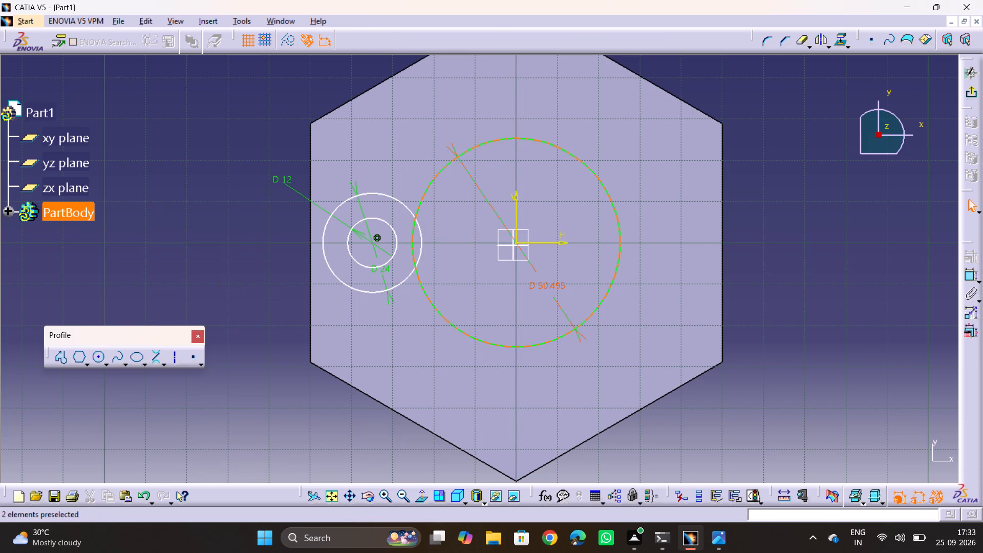
key("alt+Tab")
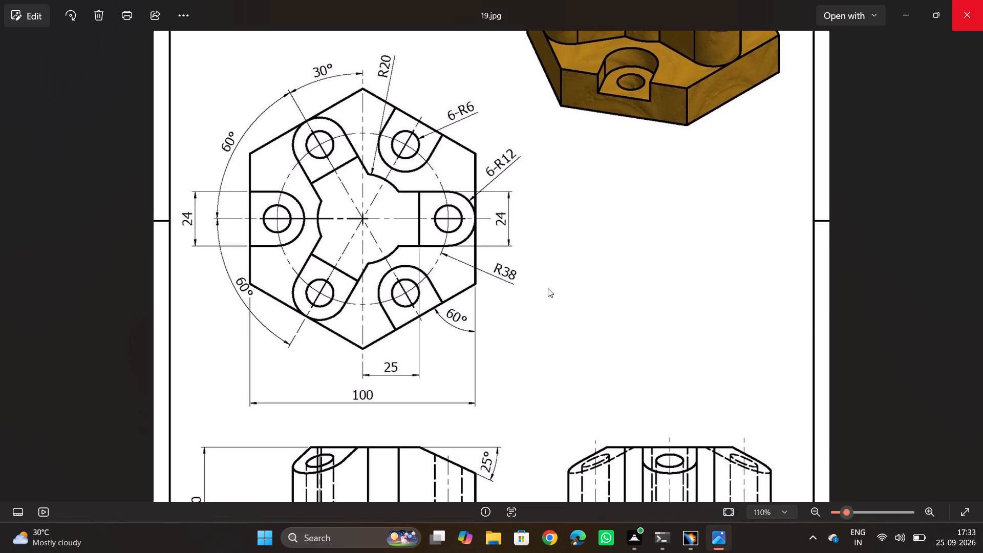
key("alt+Tab")
double_click(548, 288)
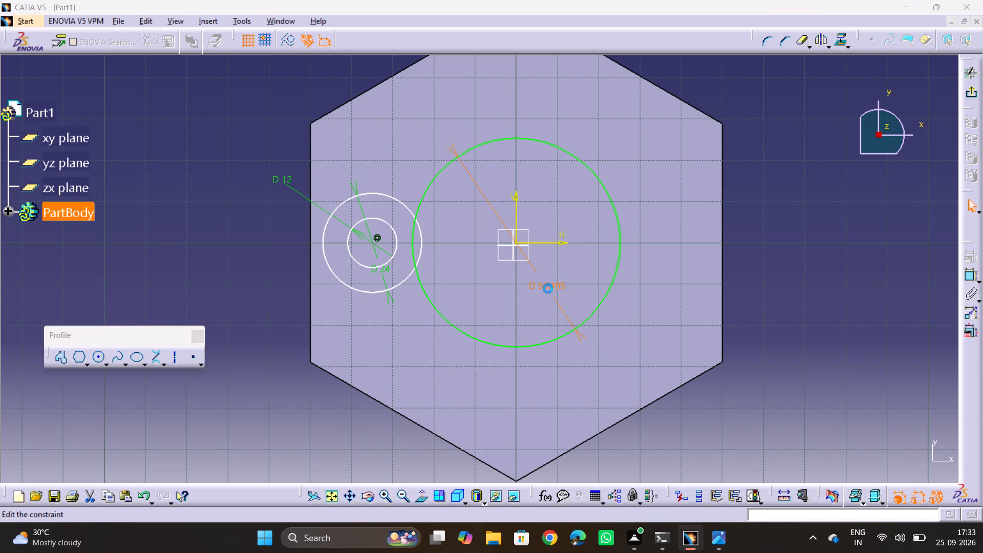
key("7")
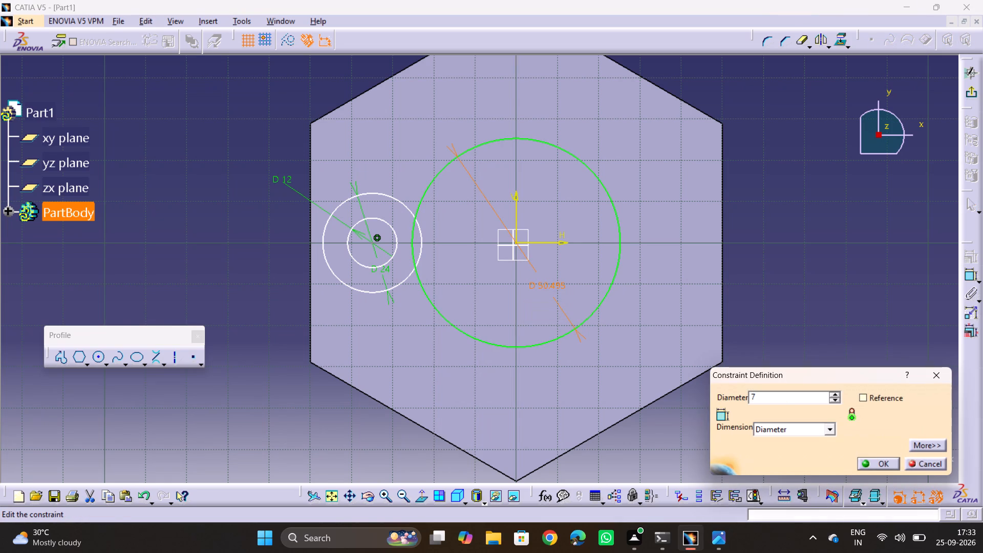
key("6")
key("Return")
left_click(158, 168)
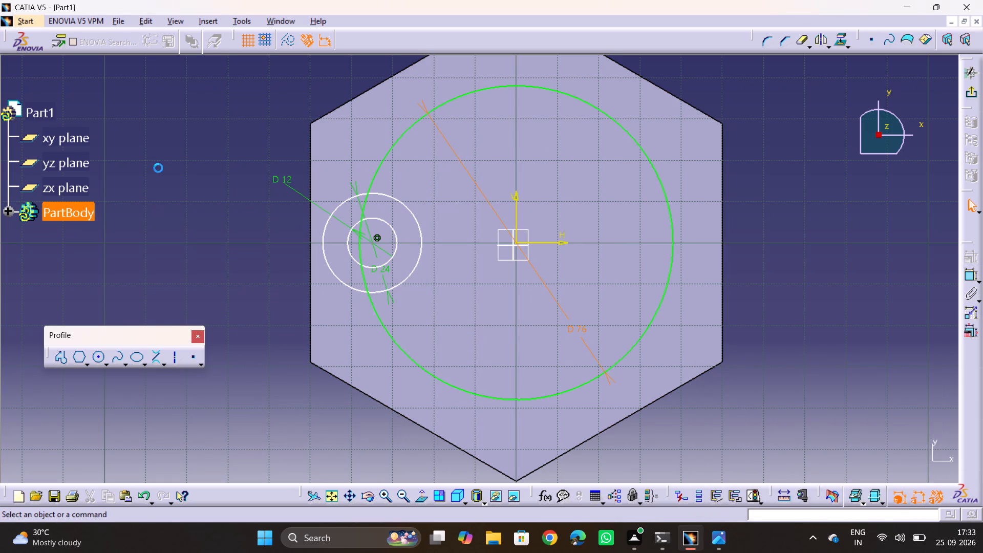
Add a coincidence constraint between the centre of the 12 mm and 24 mm circles and the 76 mm circle.
left_click(374, 243)
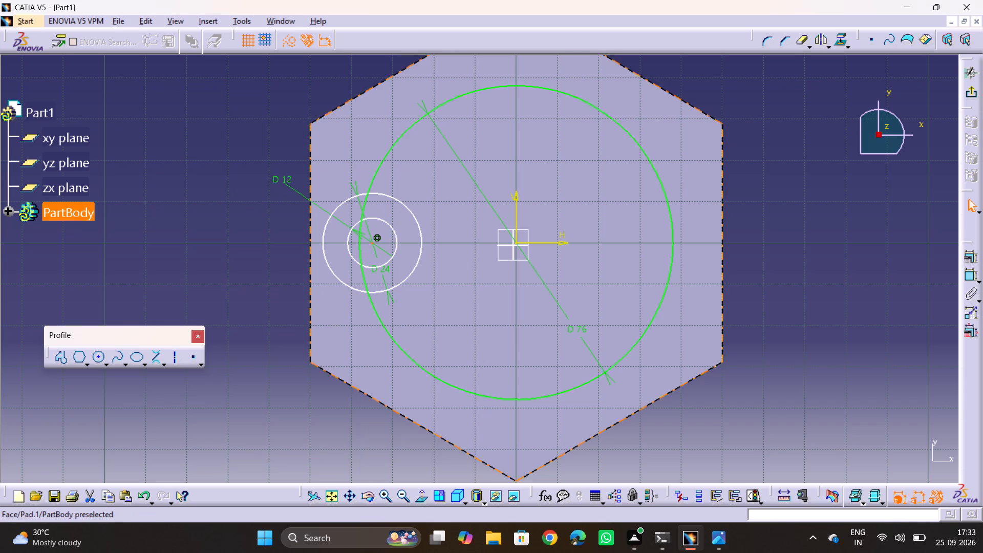
left_click(359, 251, "ctrl")
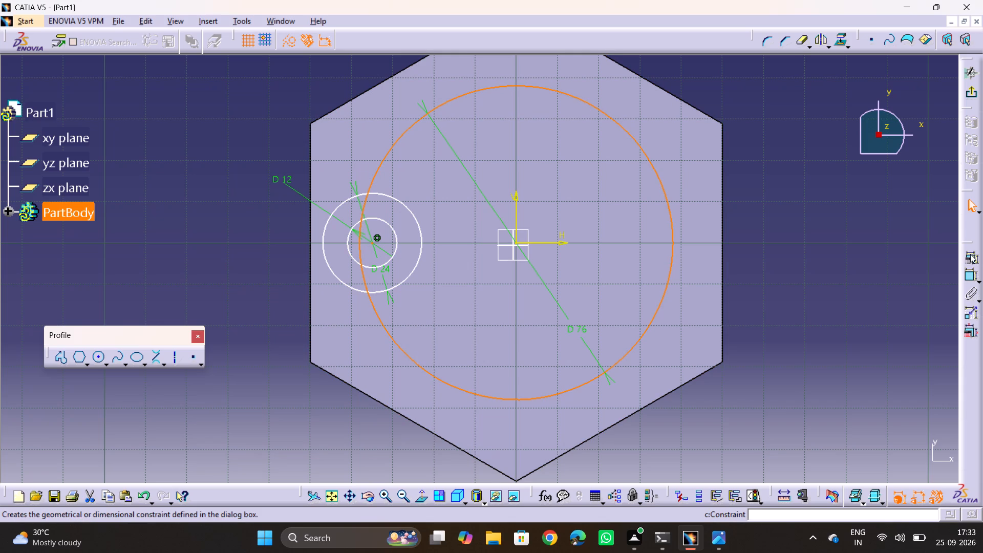
left_click(970, 255)
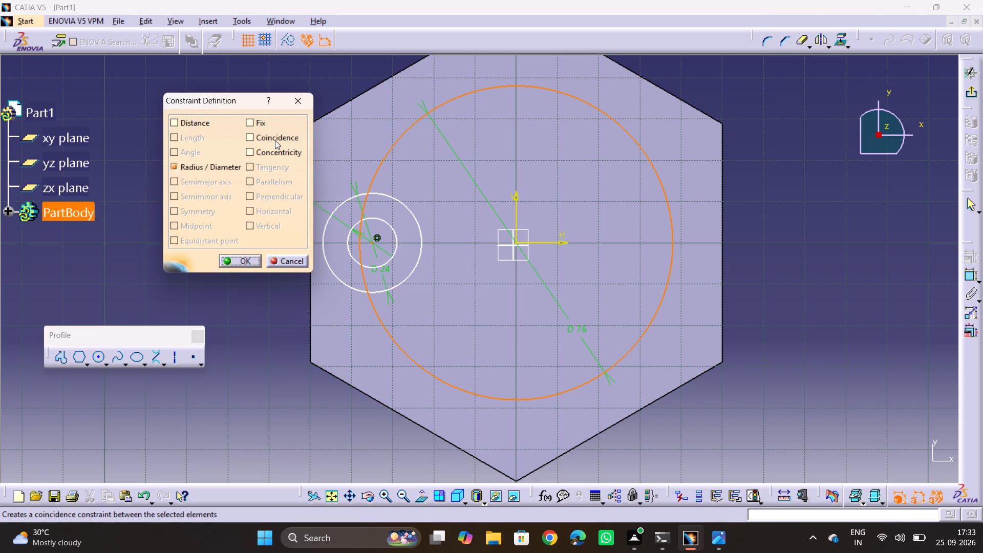
left_click(275, 140)
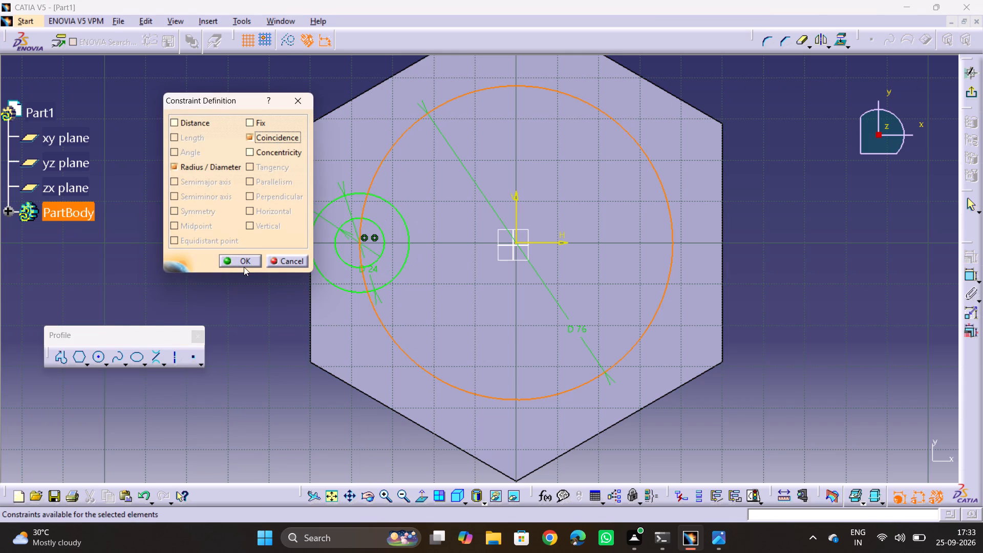
left_click(244, 267)
Convert the 76 mm circle into a construction element.
left_click(399, 140)
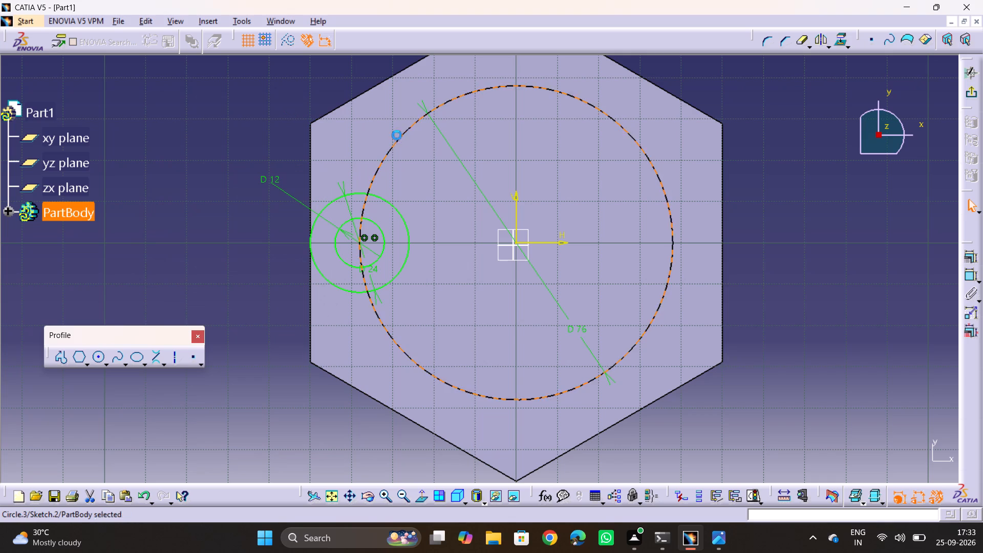
left_click(288, 41)
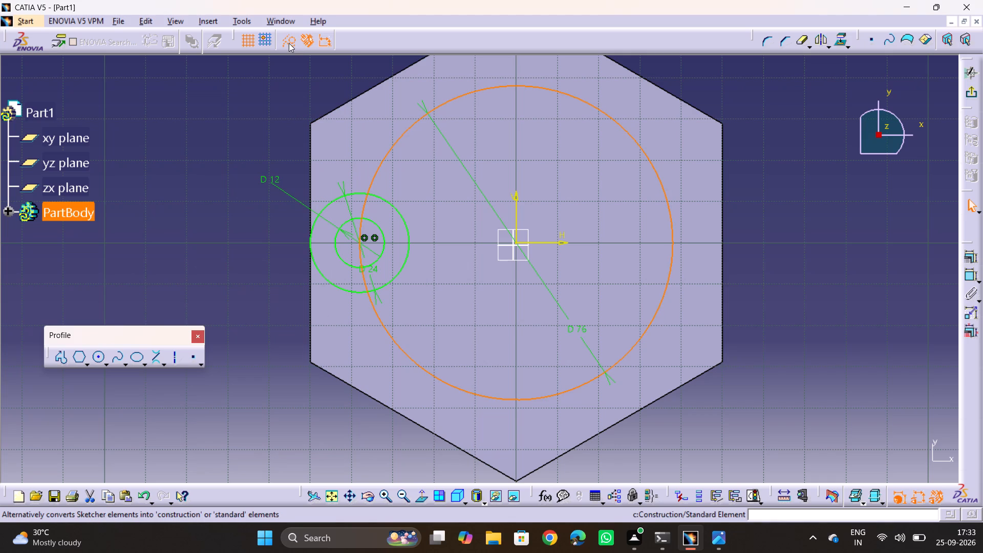
left_click(198, 119)
left_click(289, 45)
left_click(227, 108)
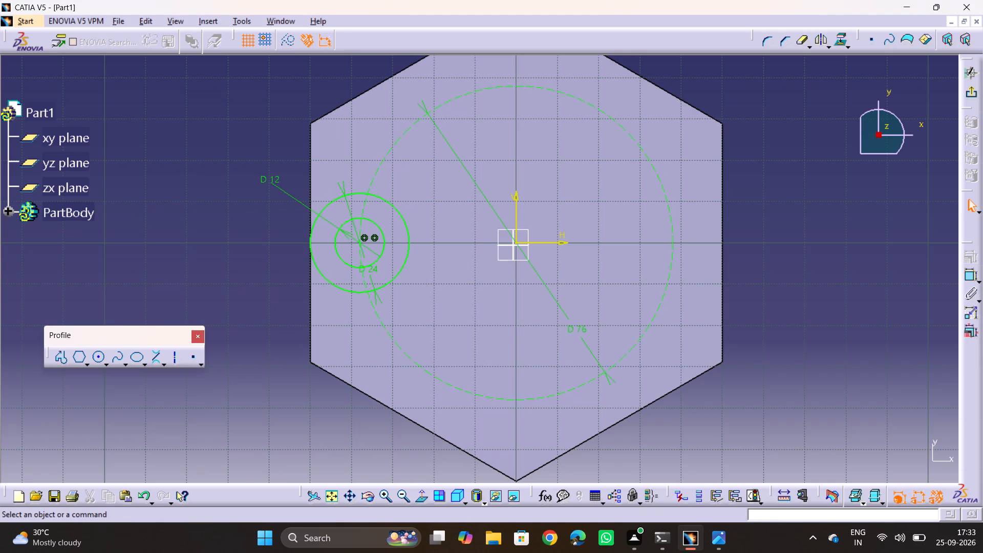
Sketch a horizontal profile line about 12 mm long from the top of the 24 mm circle to the hexagon's left edge.
left_click(164, 362)
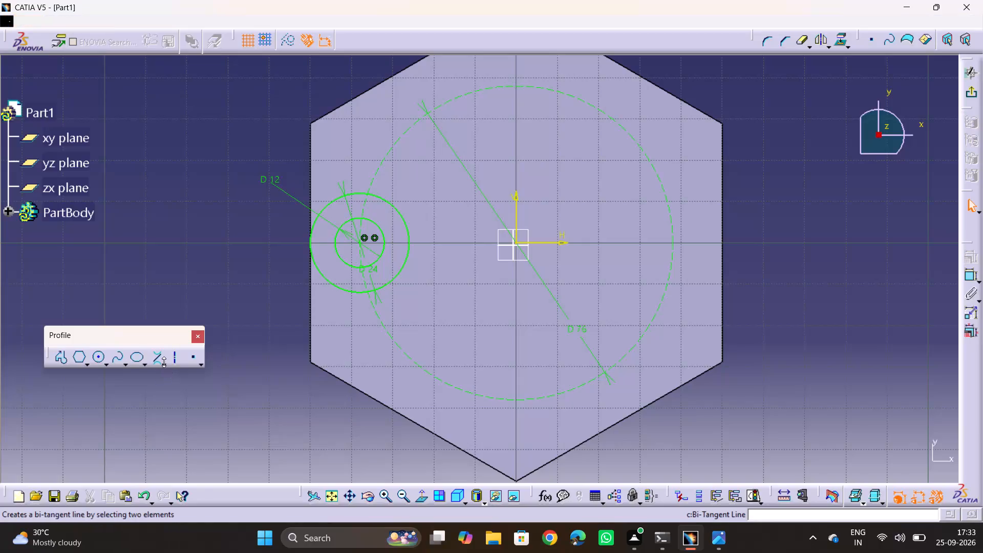
left_click(59, 357)
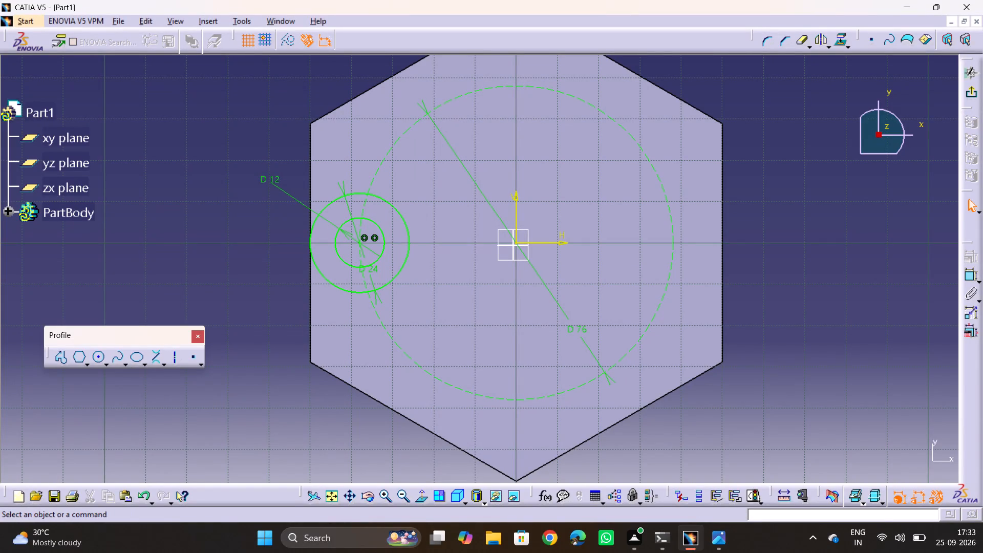
left_click(57, 358)
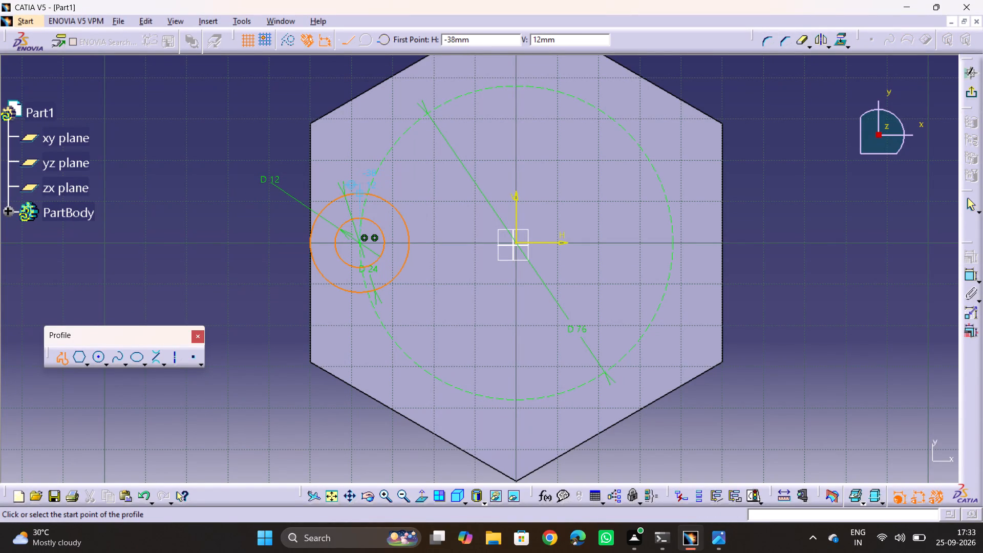
left_click(359, 194)
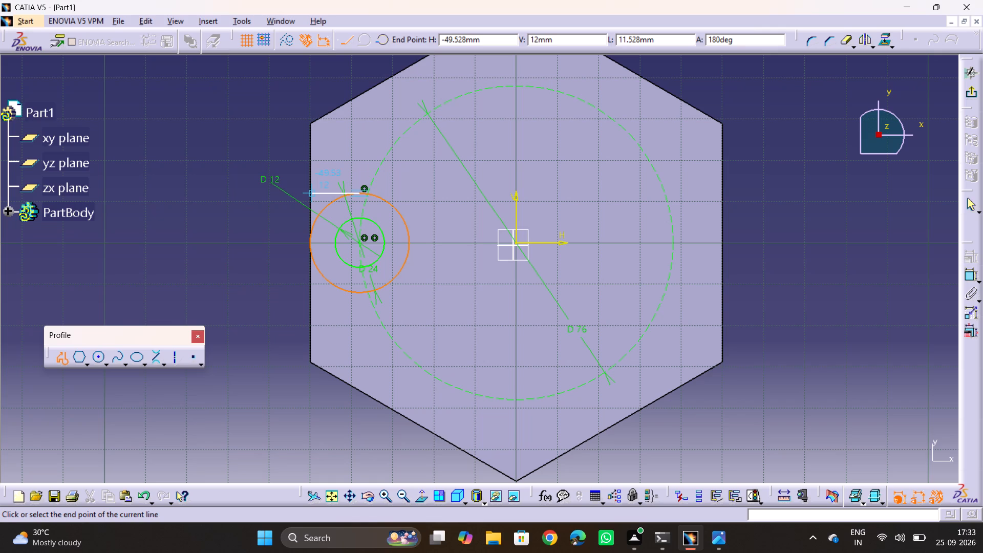
middle_click_drag(313, 195, 418, 185)
middle_click_drag(422, 184, 434, 98, "ctrl")
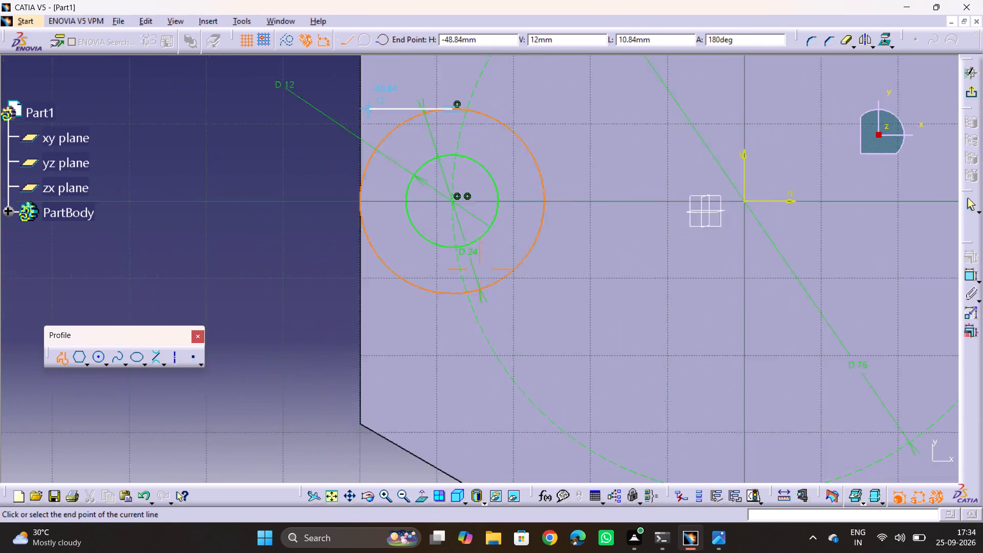
middle_click_drag(434, 98, 437, 93, "ctrl")
middle_click_drag(424, 137, 441, 169, "ctrl")
middle_click_drag(445, 164, 454, 251)
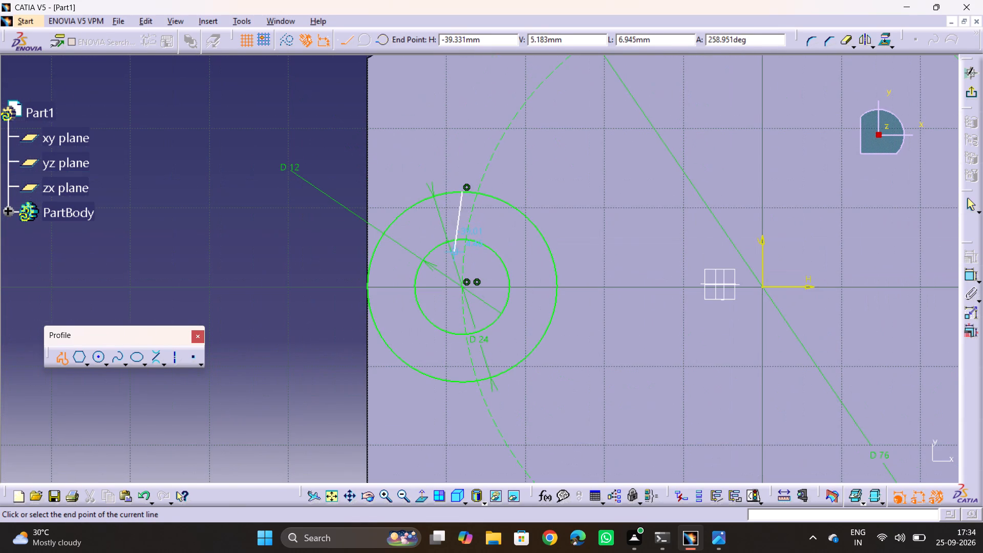
left_click(371, 190)
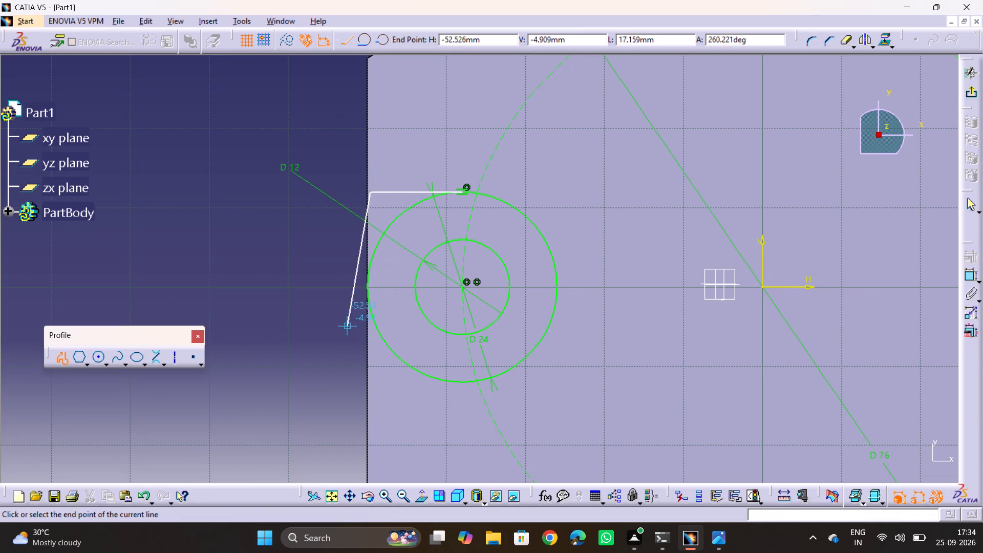
key("Escape")
key("Escape")
key("Escape")
key("Escape")
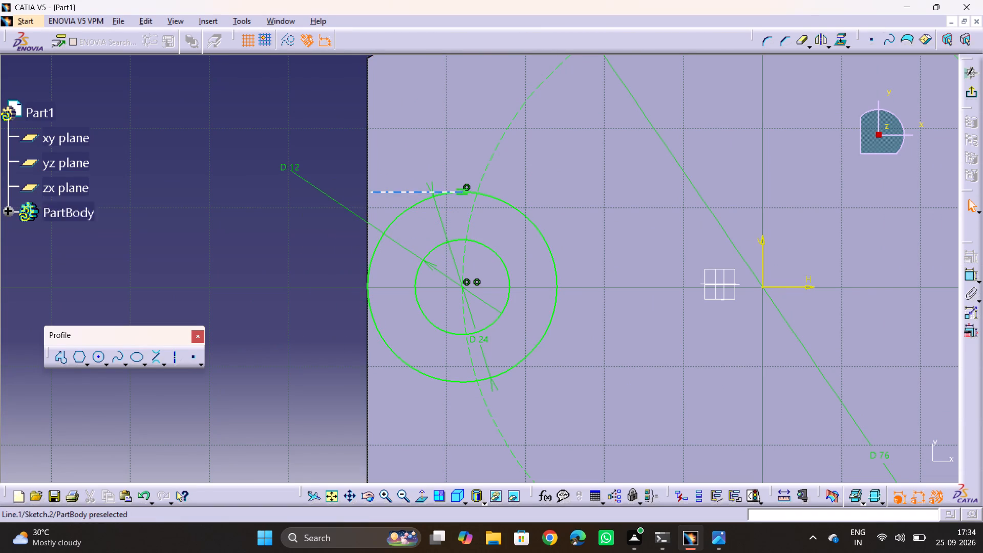
Apply a horizontal constraint to the line above the 24 mm circle.
left_click(401, 192)
right_click(401, 192)
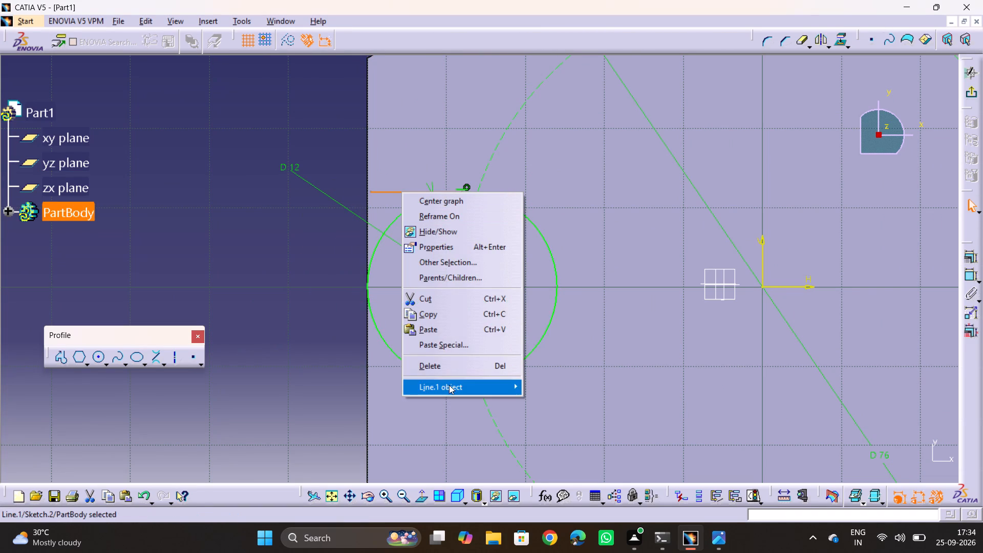
left_click(449, 385)
left_click(543, 427)
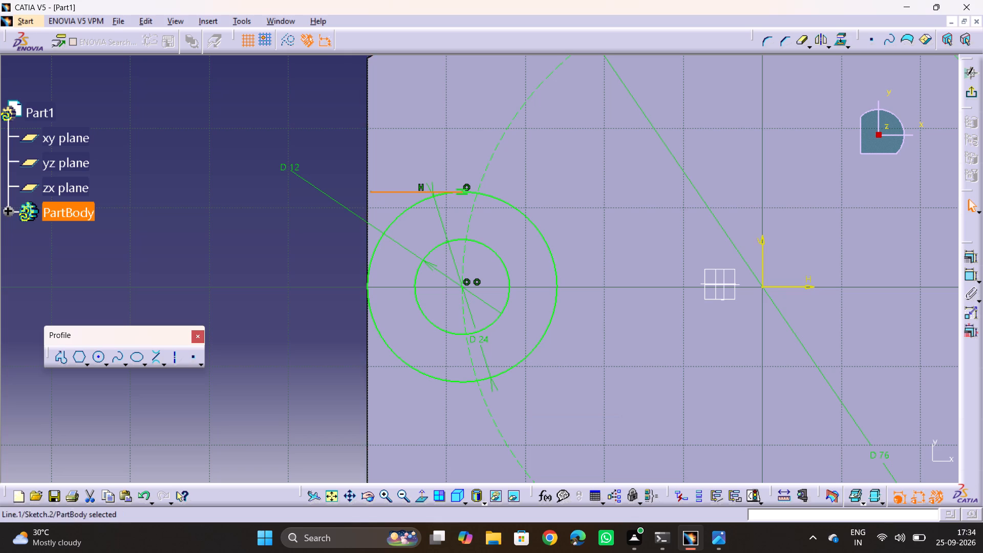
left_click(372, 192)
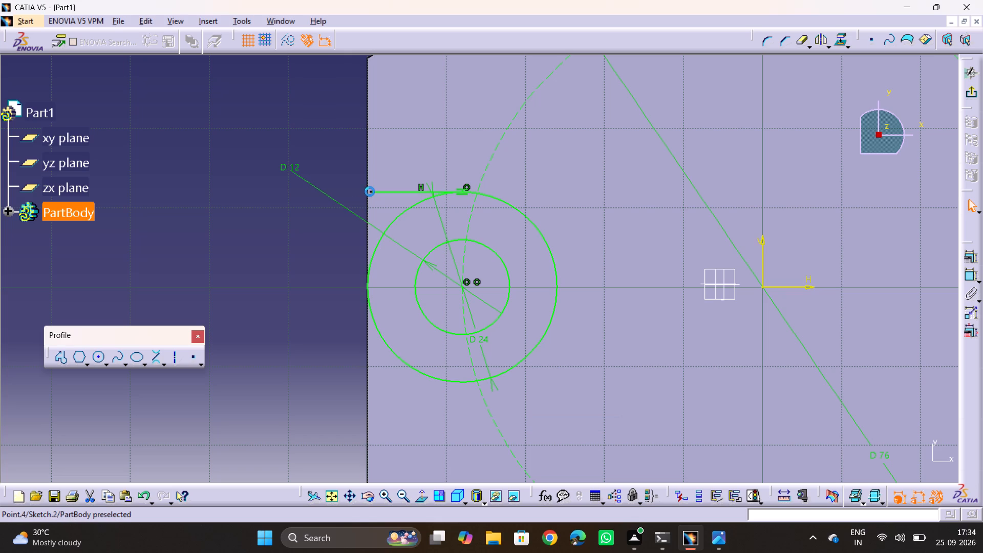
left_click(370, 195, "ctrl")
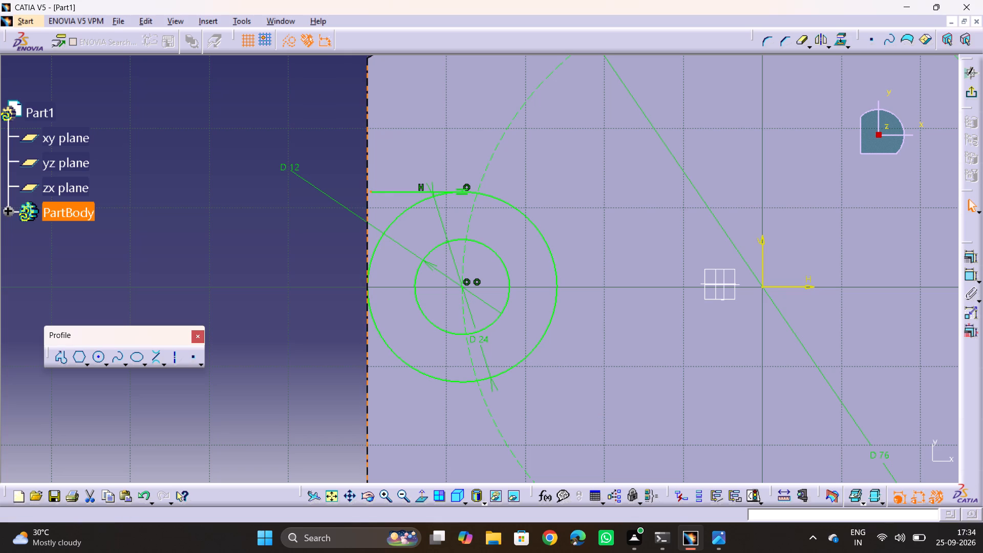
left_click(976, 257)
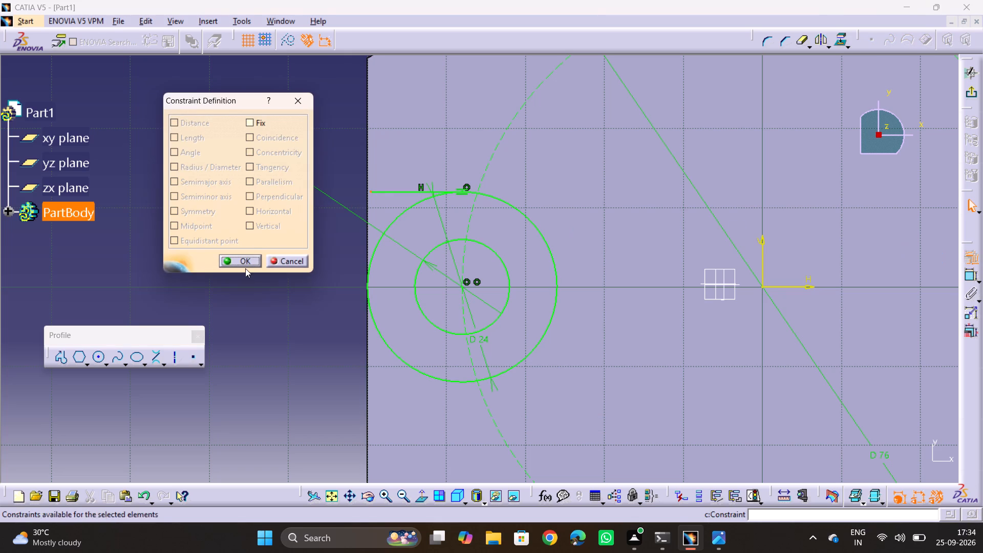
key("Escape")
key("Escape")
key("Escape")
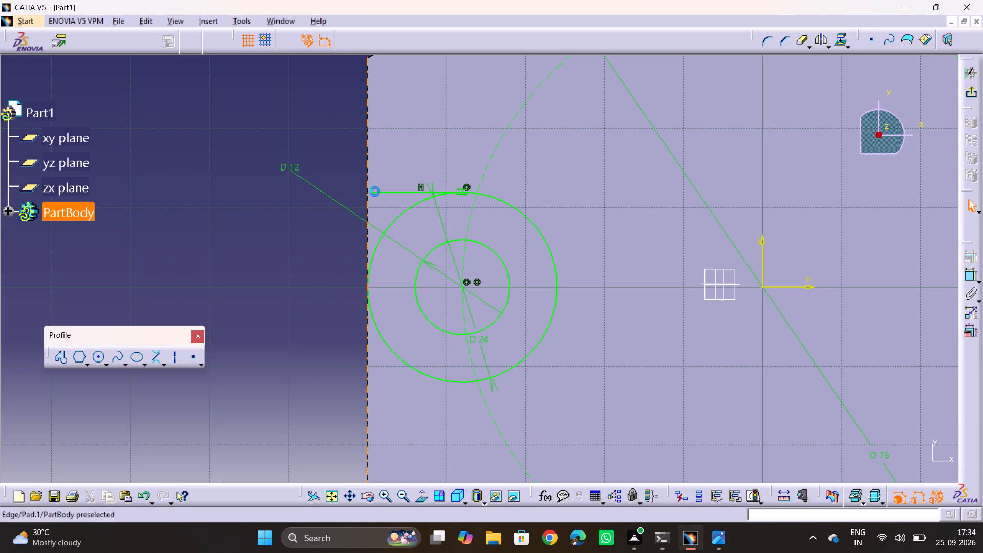
Add a coincidence constraint between the outer endpoint of the horizontal line above the 24 mm circle and the hexagon's left edge.
left_click(368, 202)
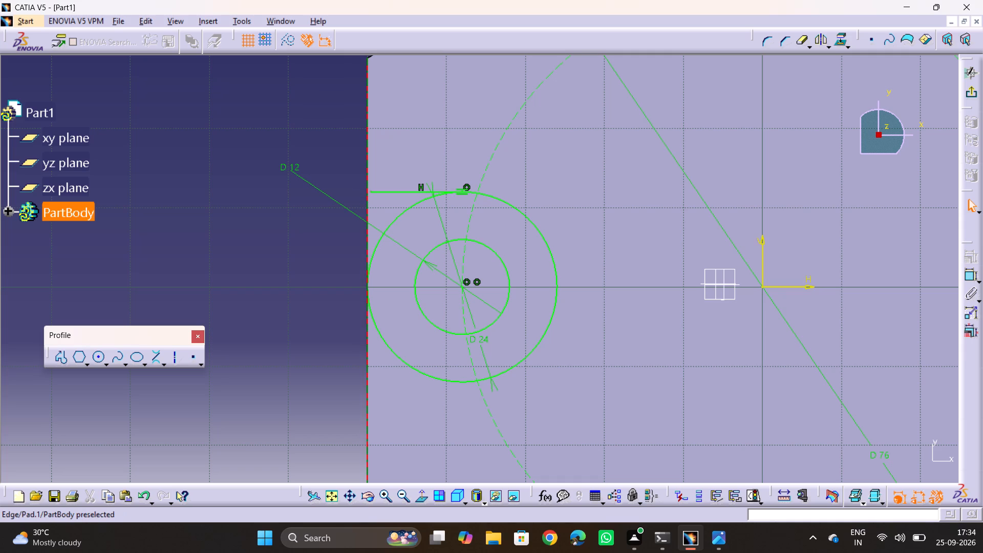
left_click(371, 193, "ctrl")
left_click(969, 246)
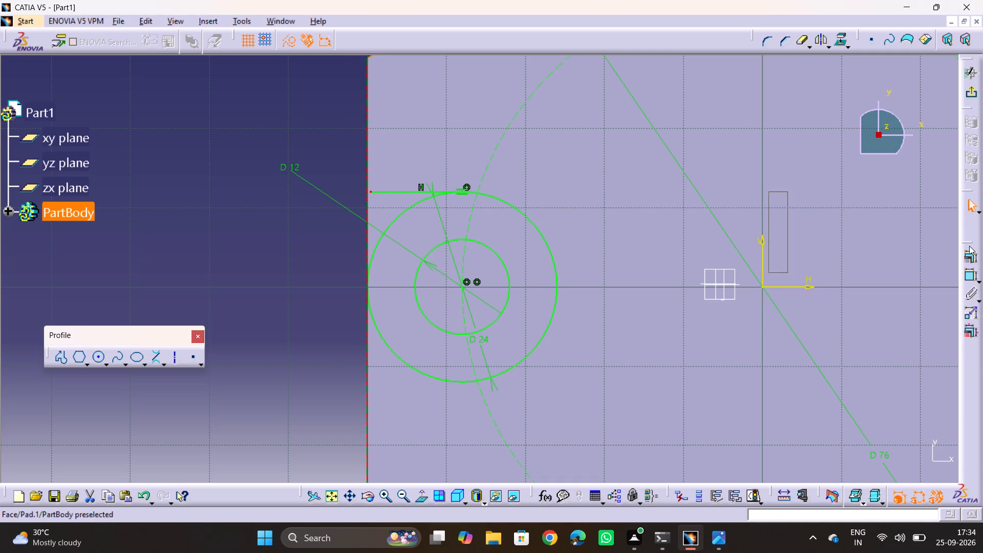
left_click(968, 255)
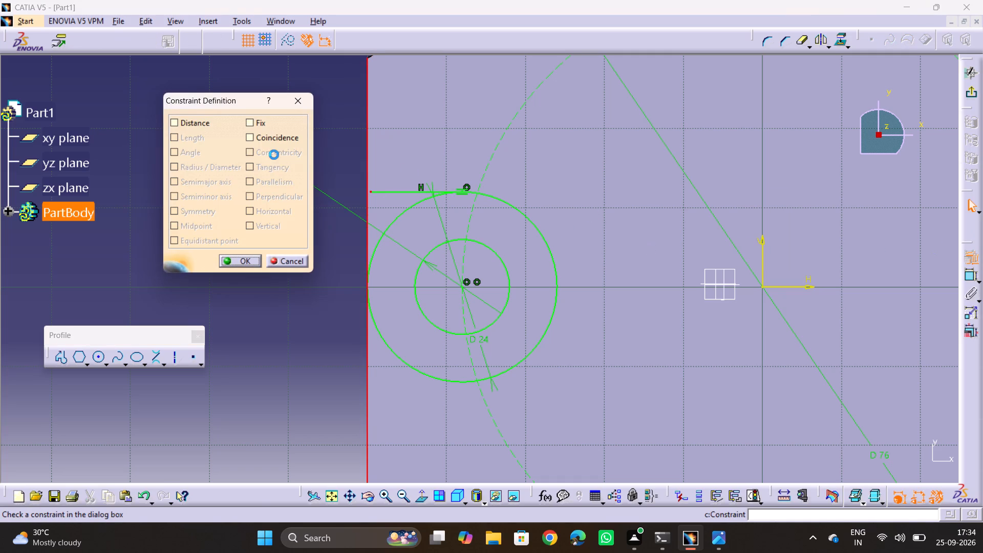
left_click(274, 139)
left_click(250, 251)
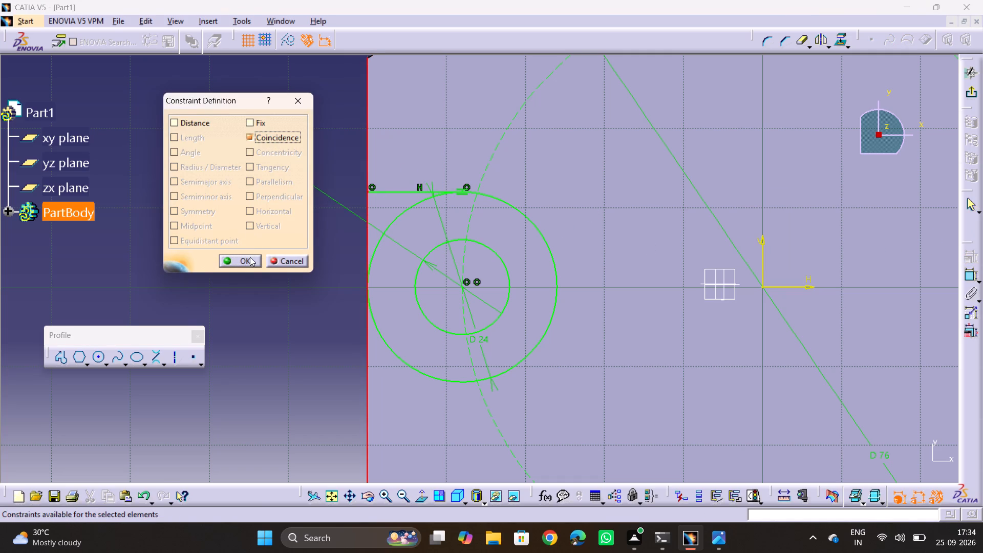
left_click(250, 261)
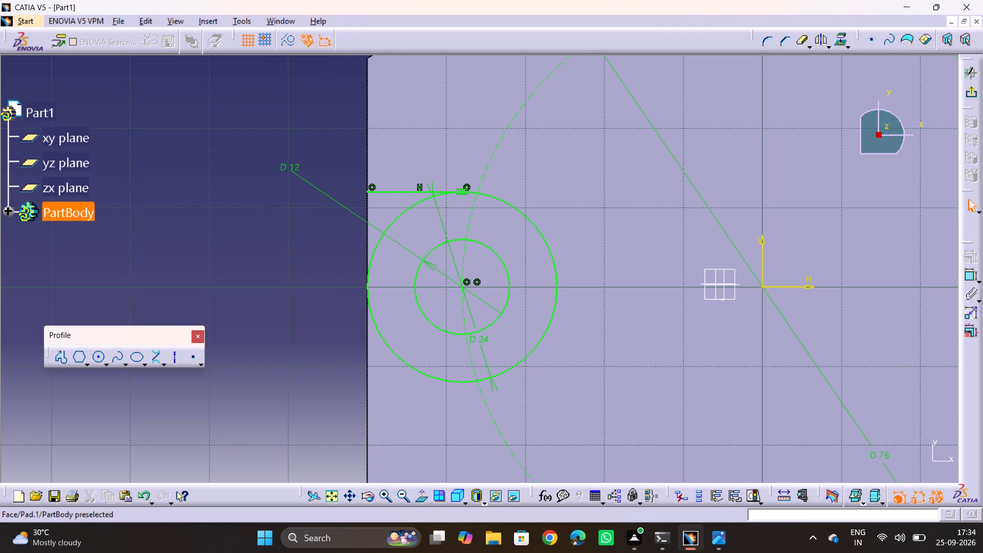
Mirror the horizontal line above the 24 mm circle about the sketch's horizontal axis.
left_click(411, 195)
left_click(820, 41)
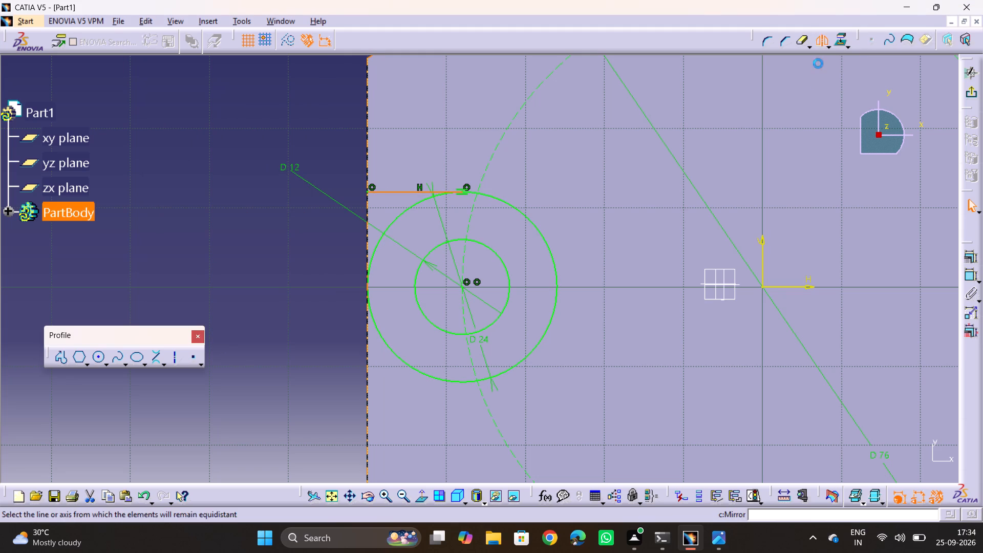
left_click(810, 280)
Sketch a vertical profile line about 18 mm long just outside the hexagon's left edge, deleting the stray short segment below it.
middle_click_drag(587, 312, 590, 260)
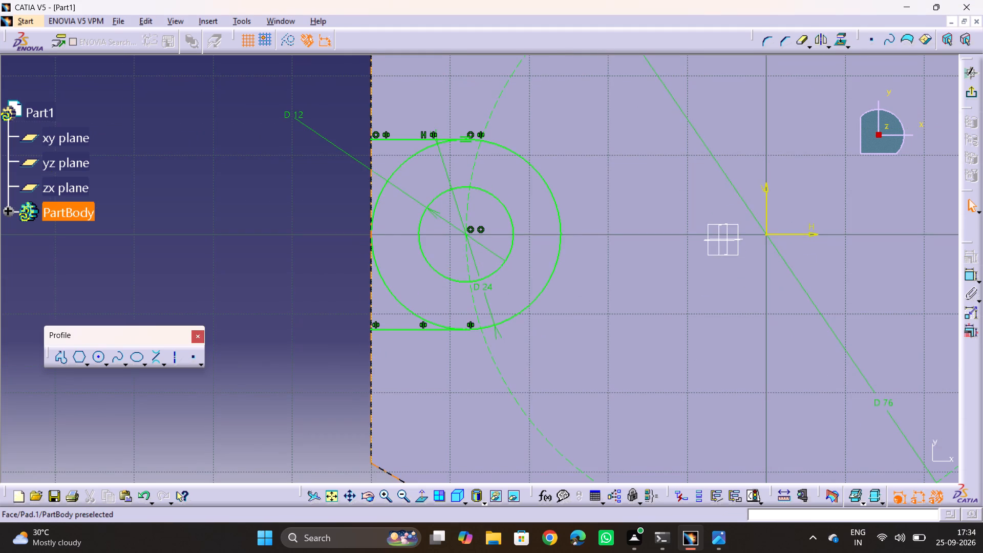
left_click(60, 355)
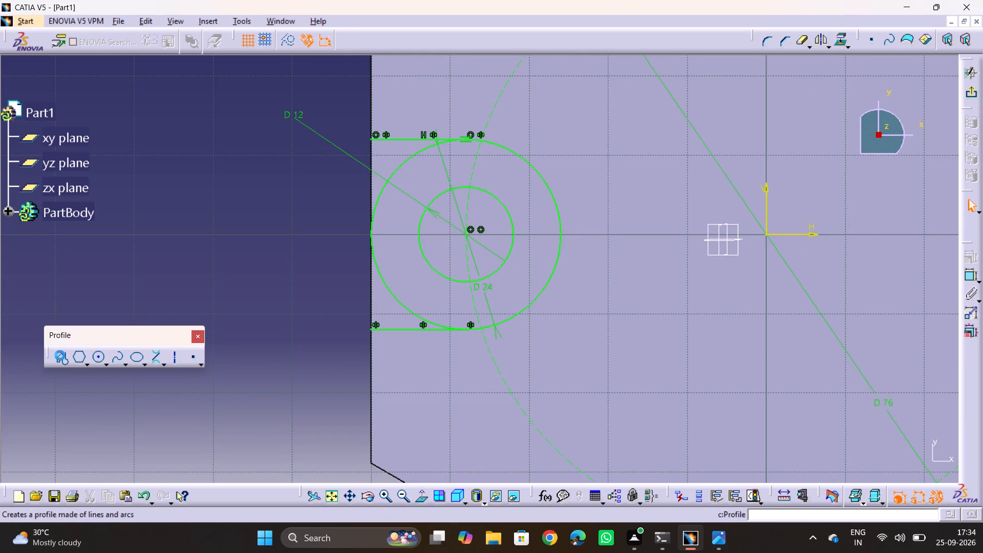
left_click(305, 164)
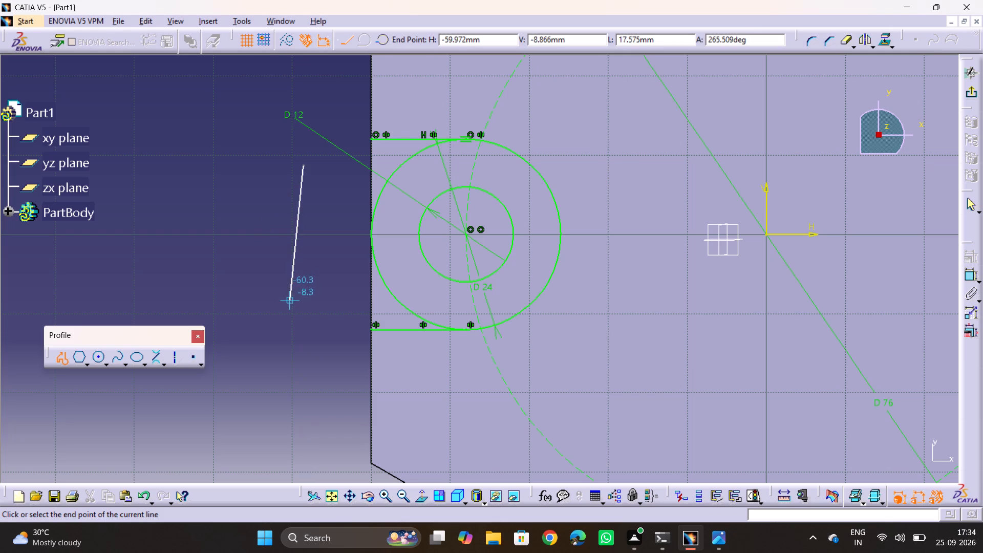
left_click(304, 310)
left_click(313, 342)
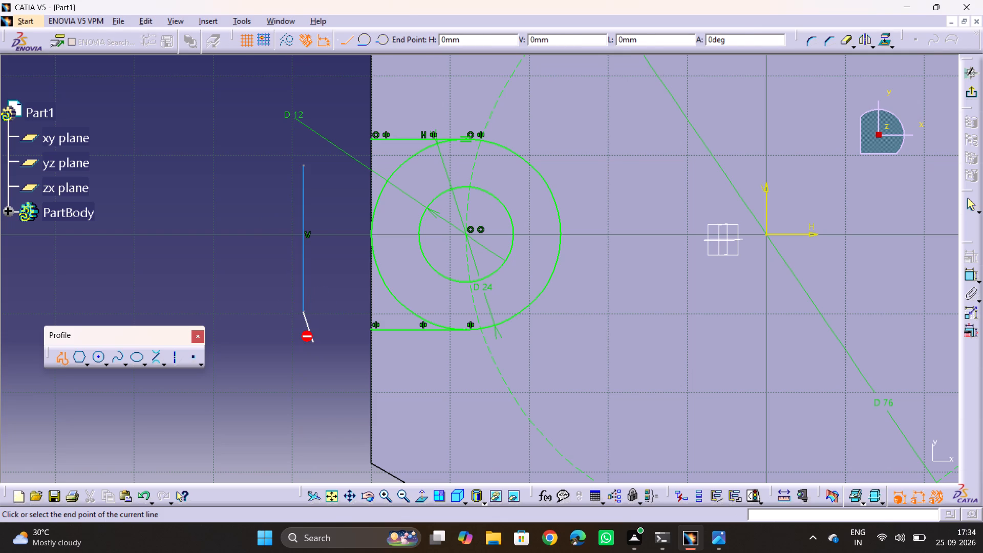
key("Escape")
key("Escape")
key("Escape")
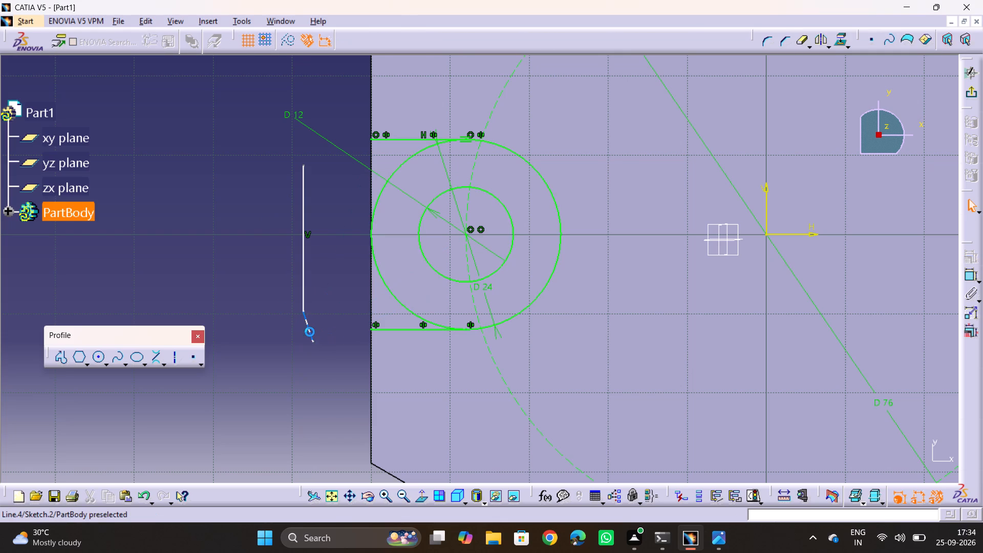
left_click(310, 332)
key("Delete")
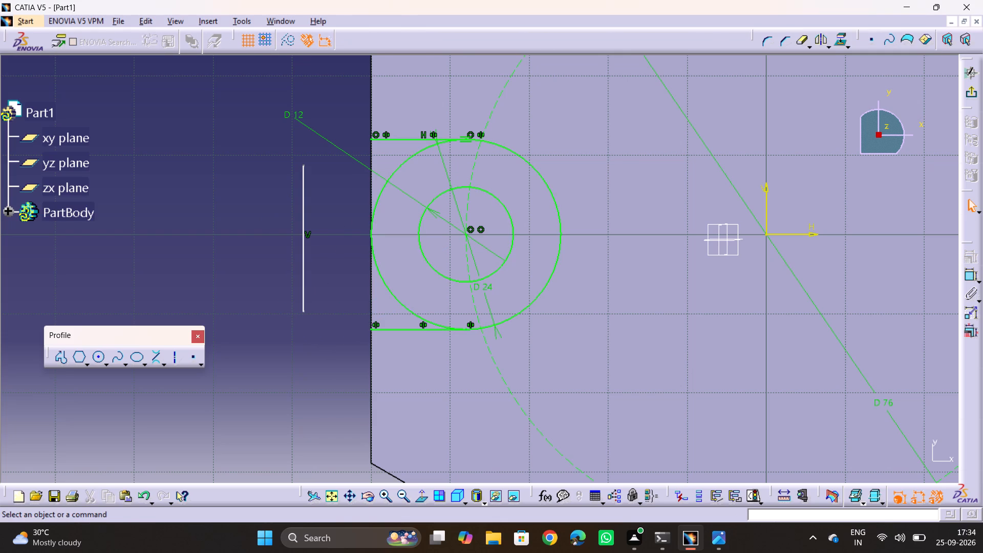
Add a coincidence constraint between the vertical line's lower endpoint and the outer endpoint of the mirrored horizontal line.
left_click(305, 312)
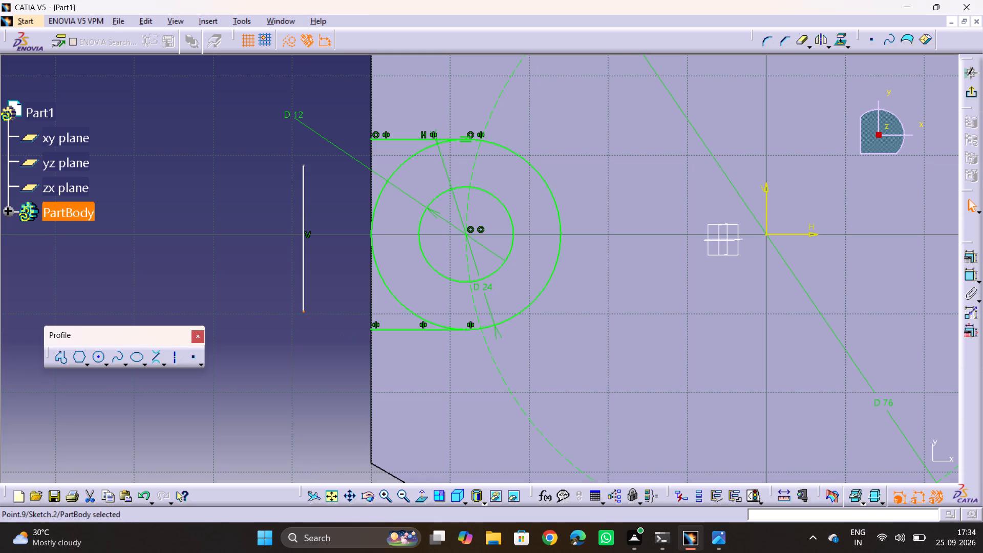
left_click(372, 330, "ctrl")
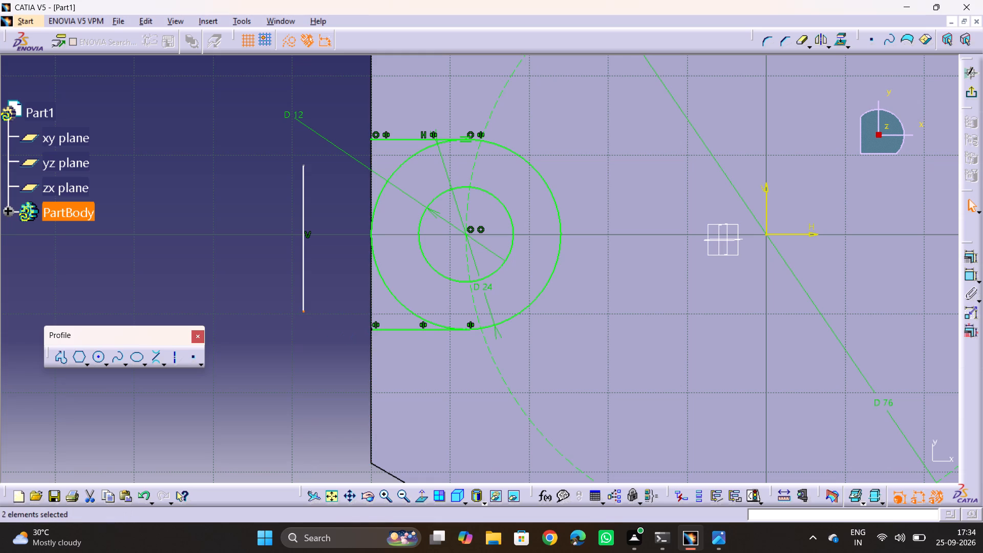
left_click(966, 254)
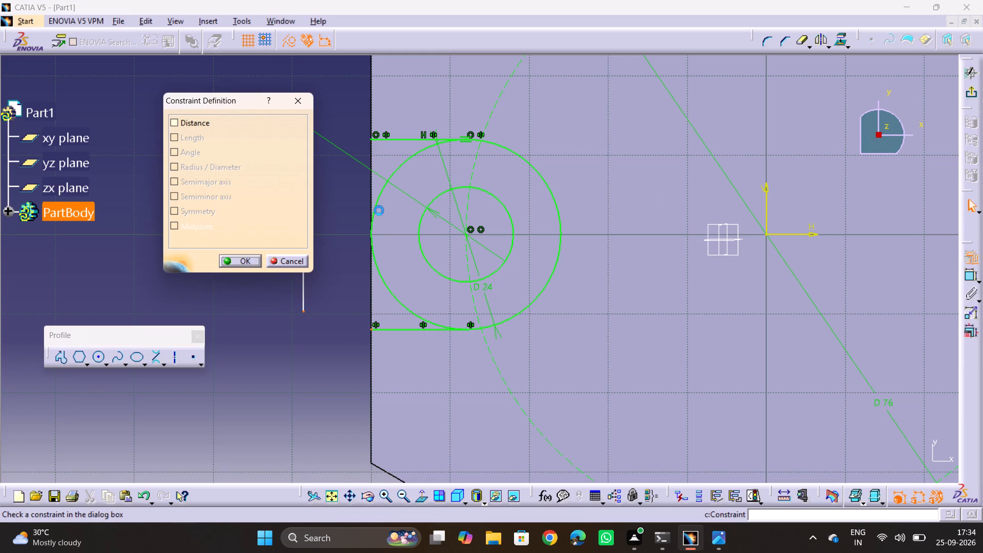
left_click(289, 141)
left_click(244, 259)
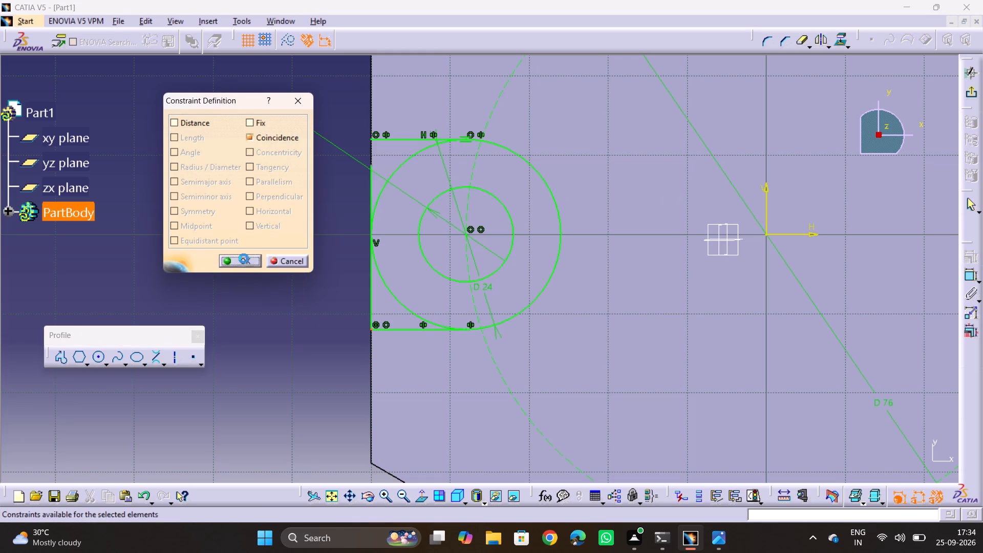
Add a coincidence constraint between the vertical line's upper endpoint and the outer endpoint of the upper horizontal line.
left_click(372, 163)
left_click(372, 139, "ctrl")
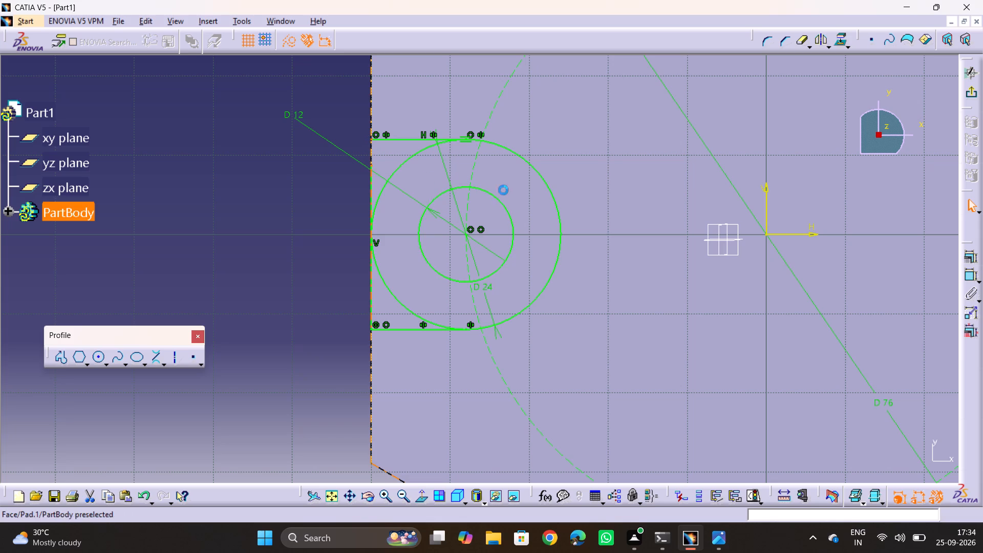
left_click(977, 258)
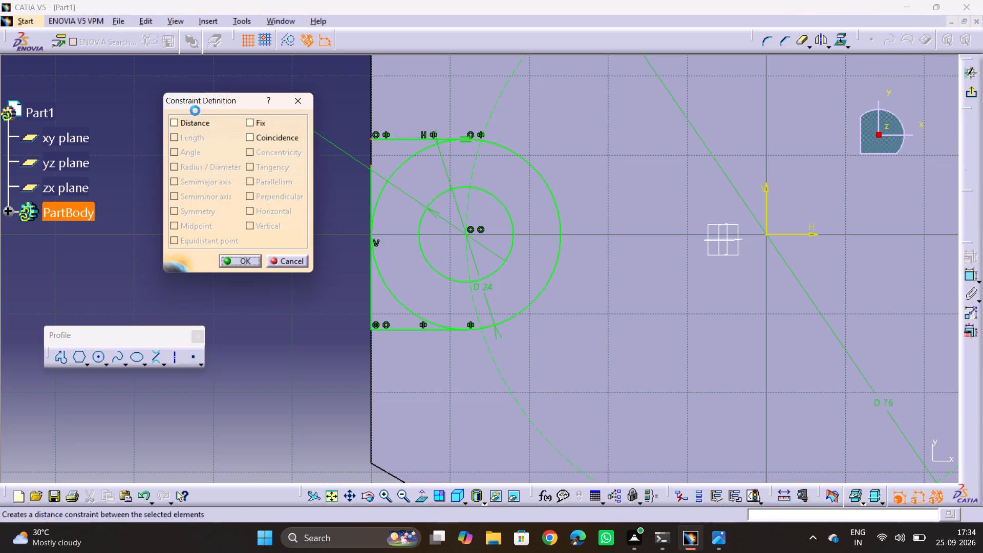
left_click(257, 137)
left_click(239, 260)
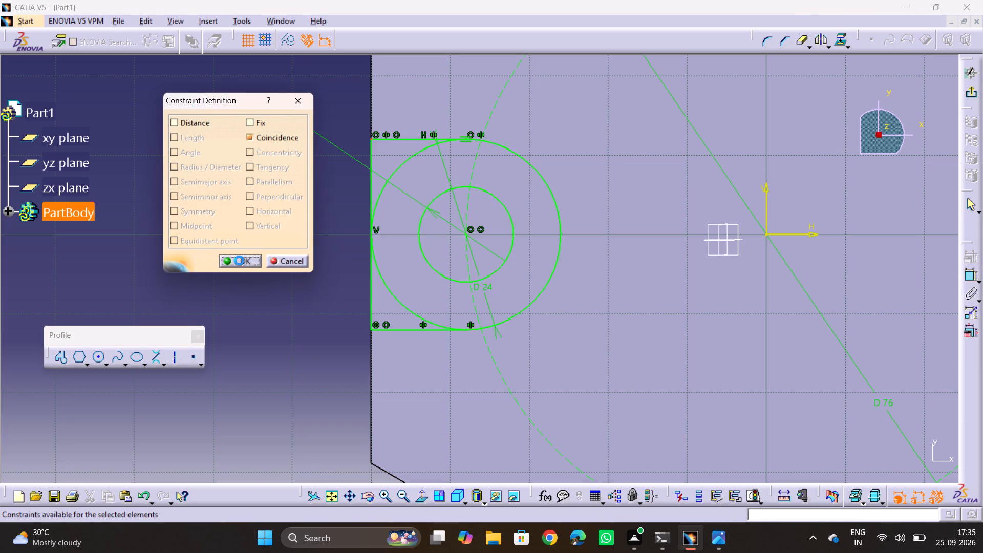
left_click_drag(368, 289, 379, 325)
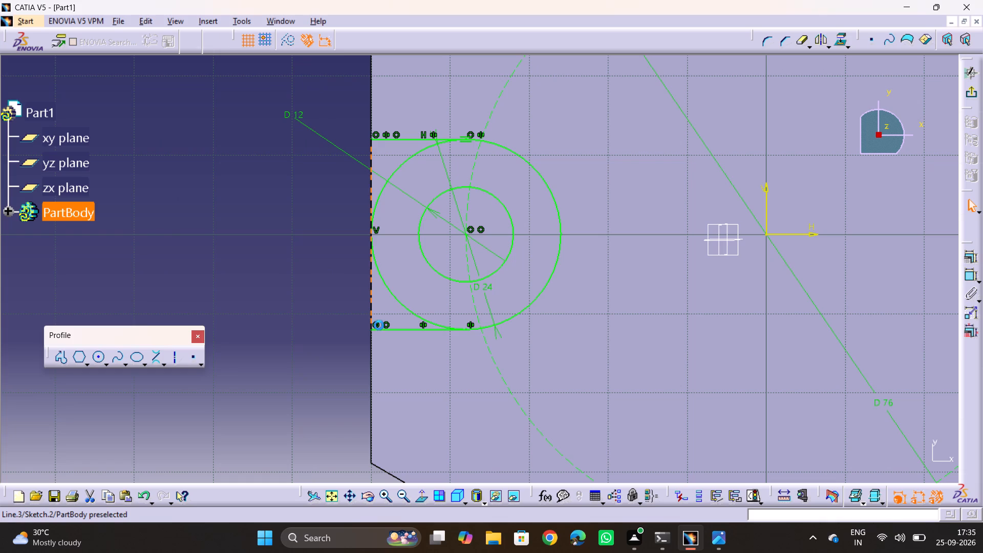
left_click_drag(379, 325, 341, 279)
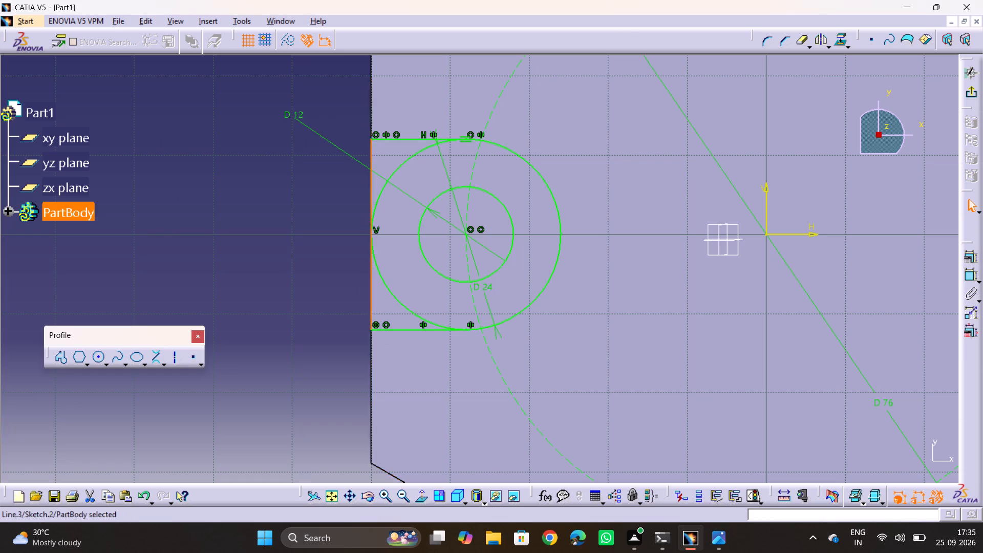
Quick-trim the half of the 24 mm circle nearest the hexagon's left edge, leaving a closed U-shaped outline.
left_click(796, 44)
left_click(413, 155)
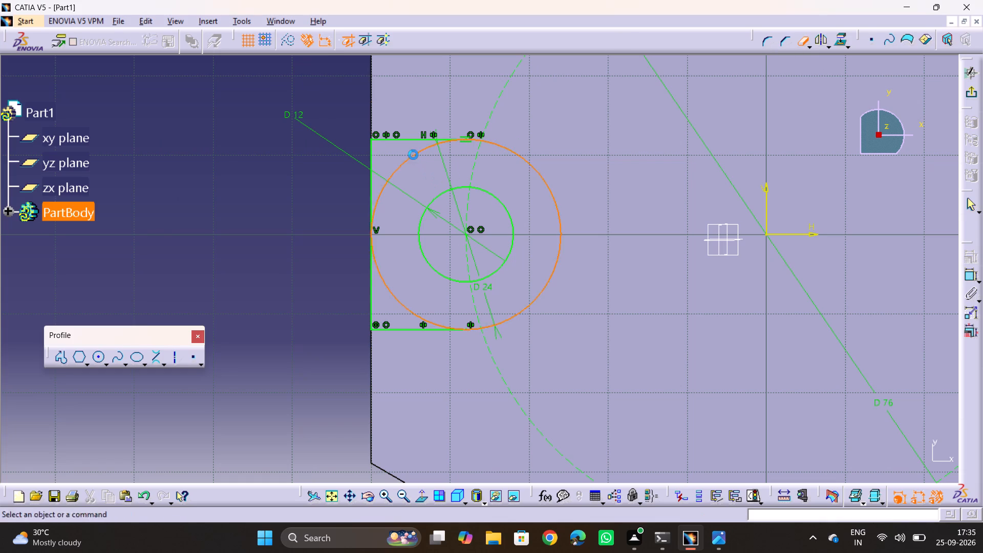
left_click(390, 290)
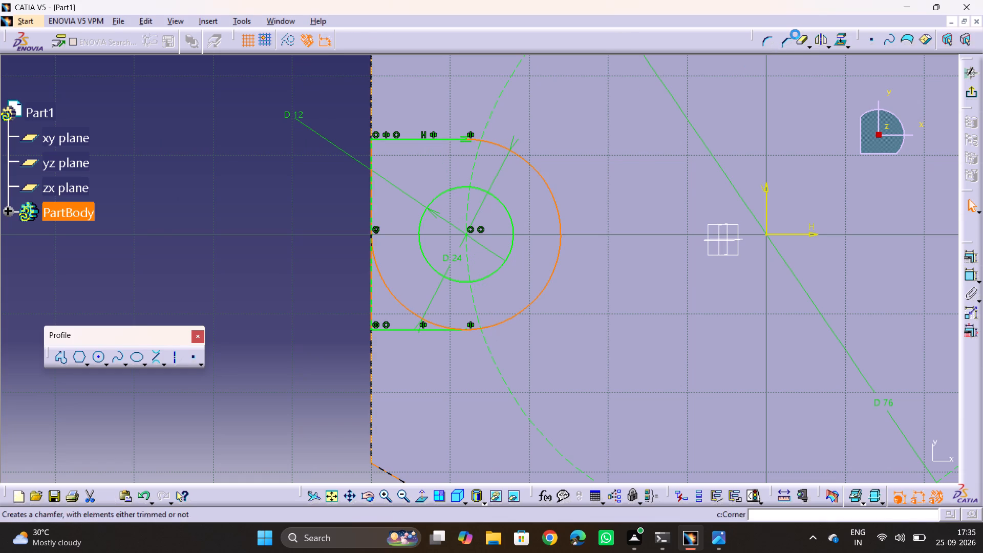
left_click(805, 35)
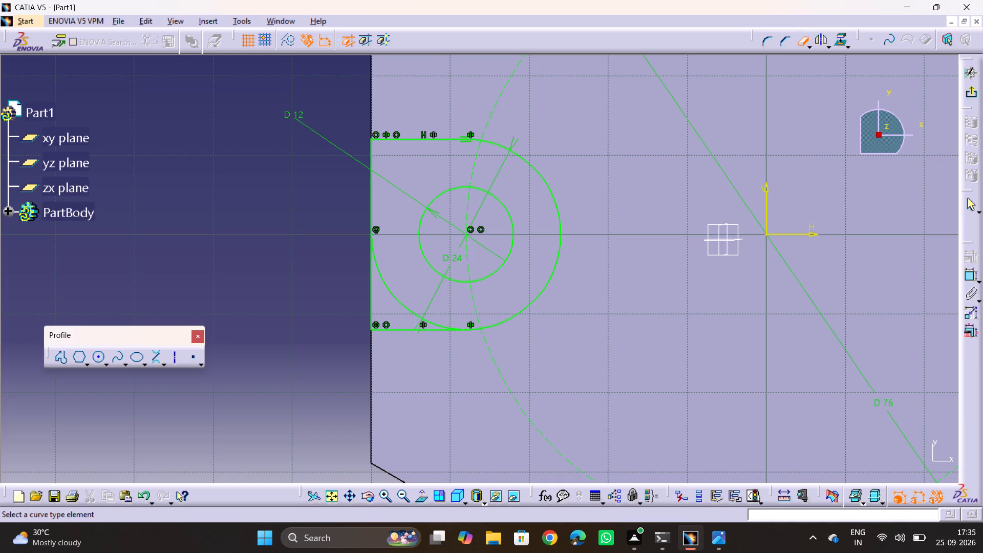
left_click(396, 295)
left_click(264, 201)
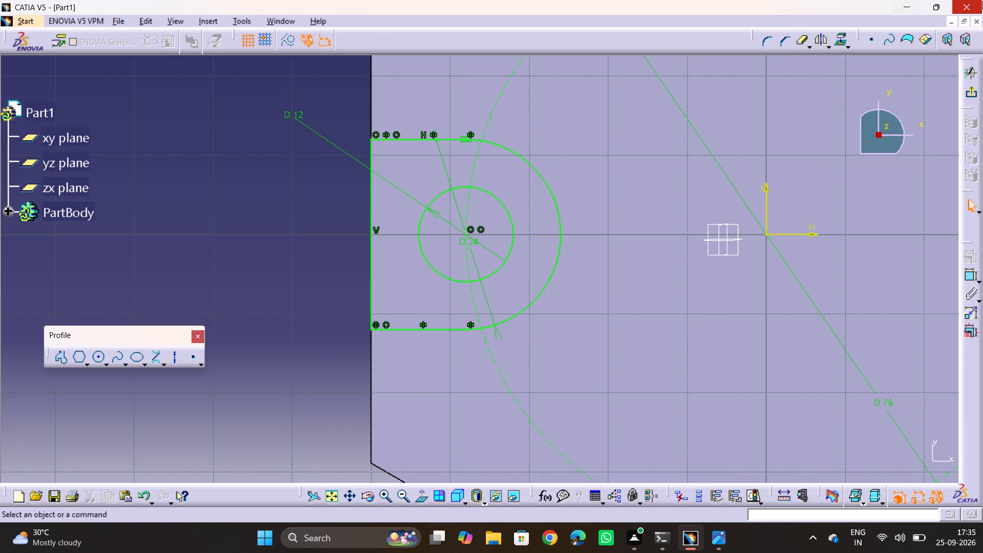
key("Escape")
key("Escape")
key("Escape")
key("Escape")
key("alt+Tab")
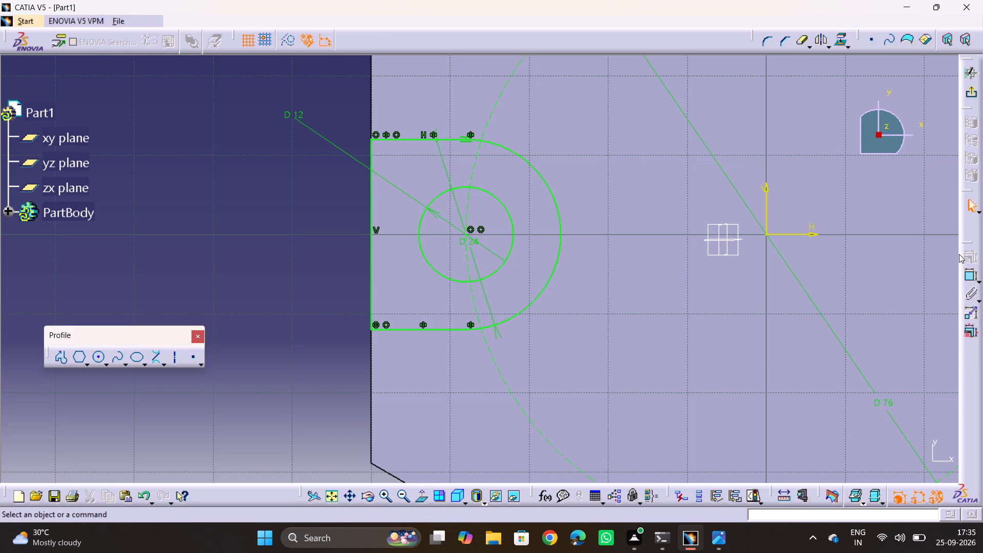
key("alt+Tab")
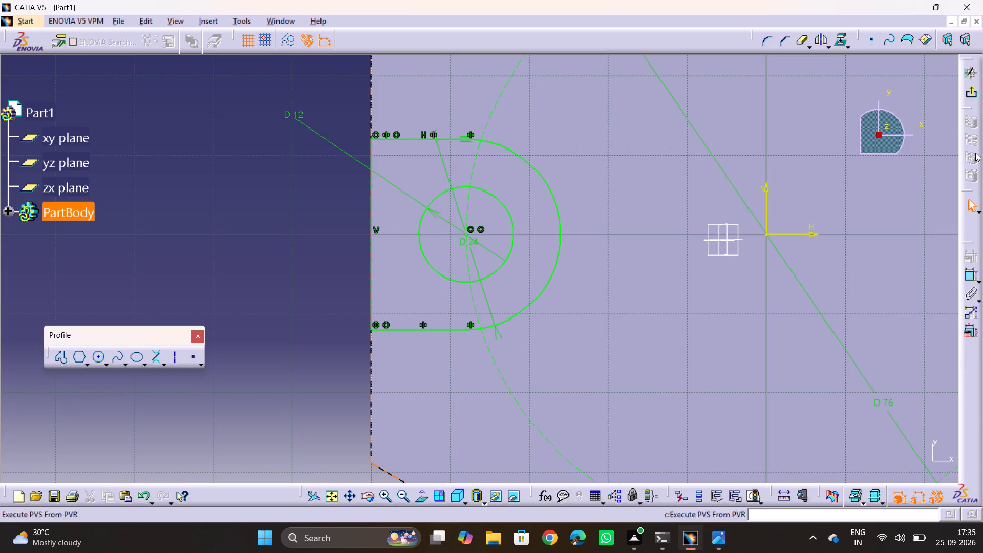
Exit the sketch with the U-shaped outline and 12 mm circle, returning to the 3D part.
left_click(975, 95)
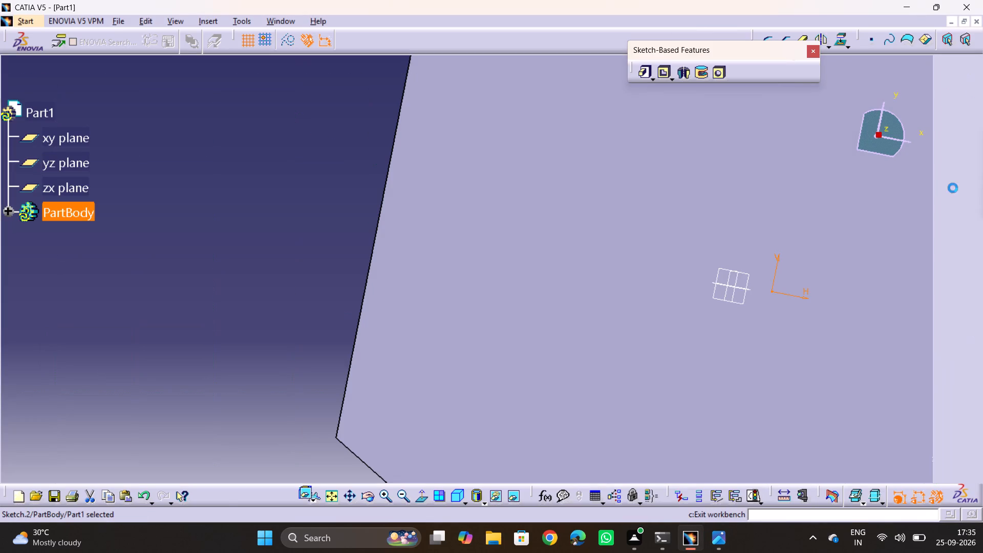
left_click(647, 210)
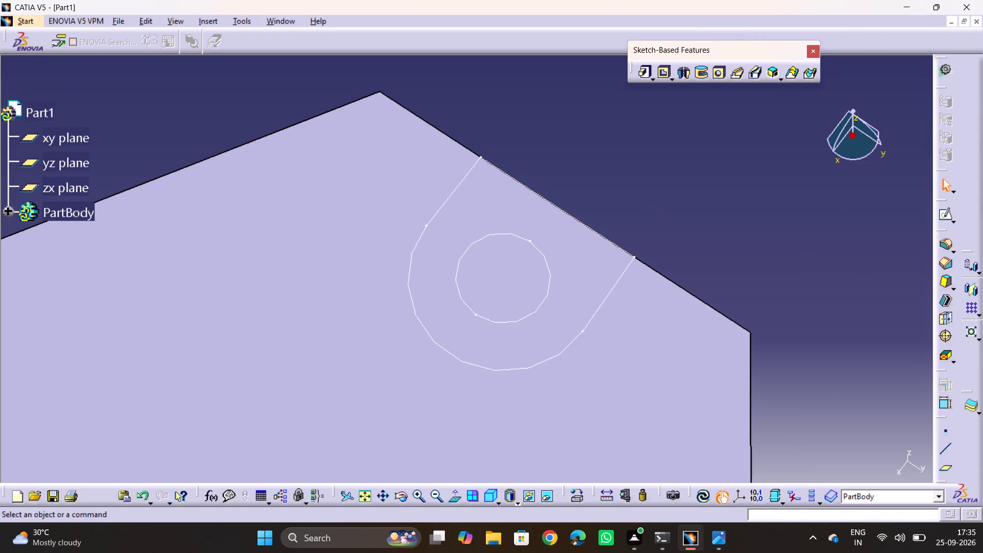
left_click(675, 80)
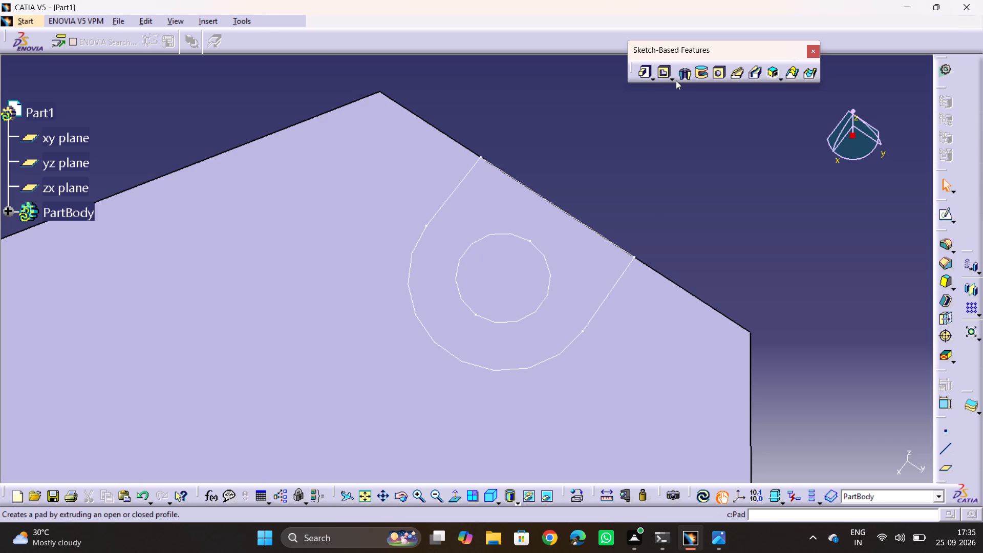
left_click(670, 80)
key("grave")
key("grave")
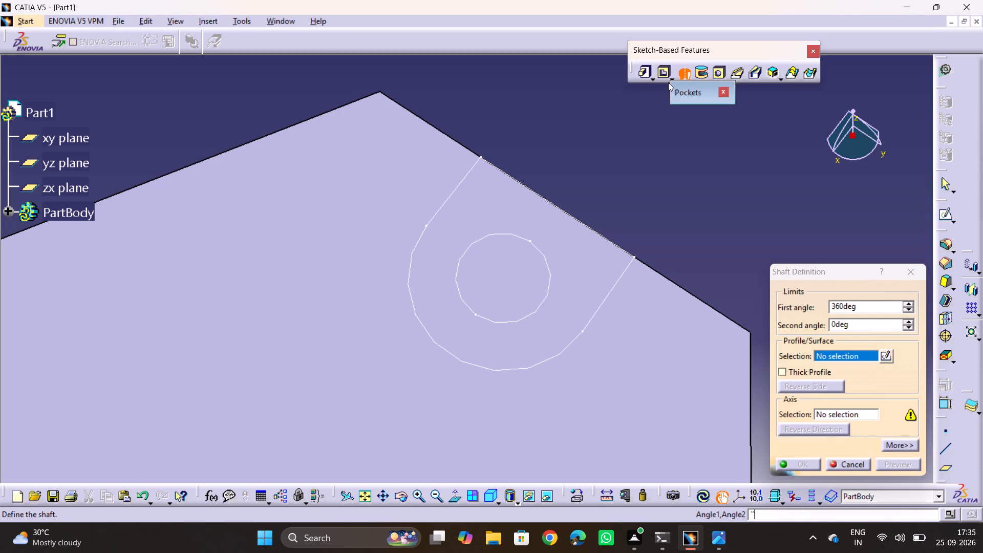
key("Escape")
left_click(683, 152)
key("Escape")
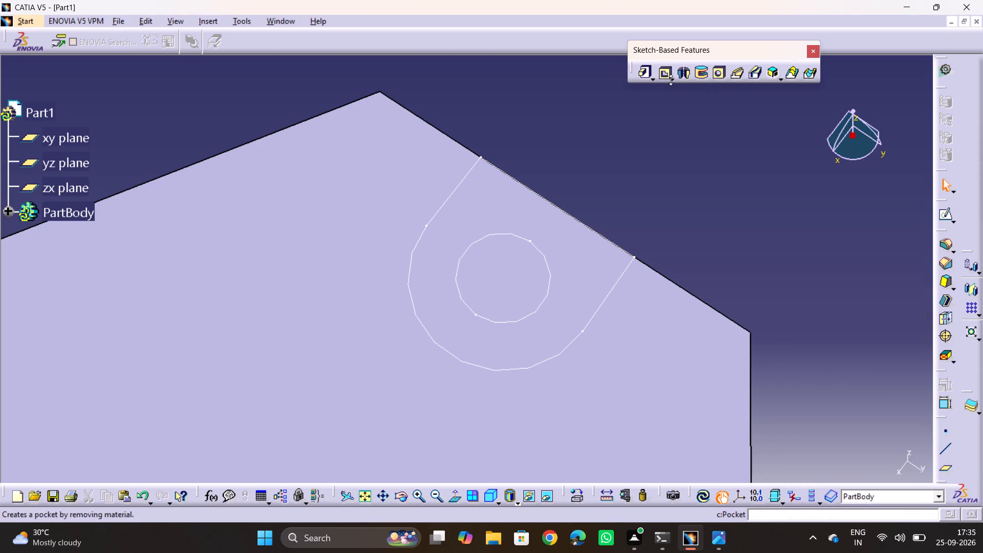
Start a Multi-Pocket from the U-shaped outline and circle sketch, and preview the U-shaped domain at 10 mm depth.
left_click(671, 80)
left_click(723, 96)
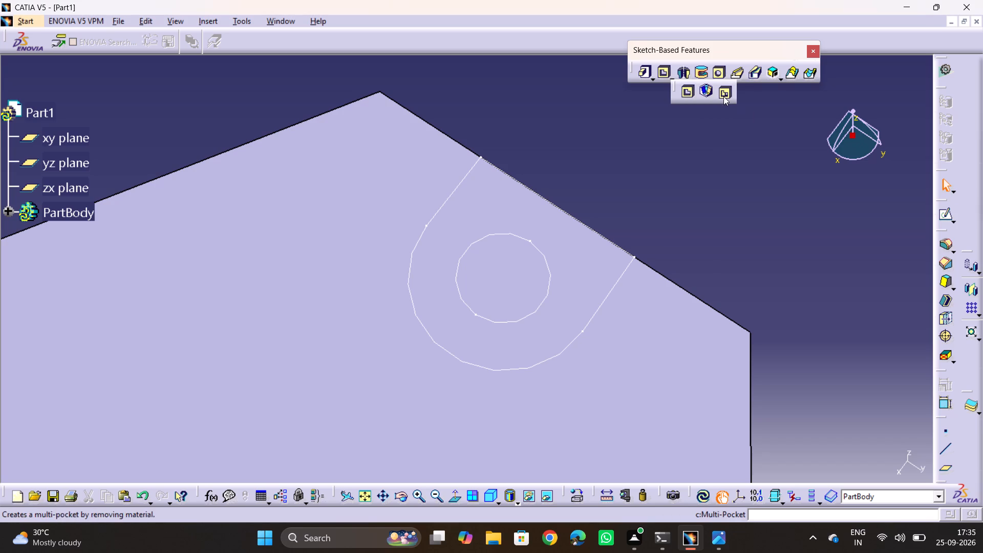
left_click(604, 295)
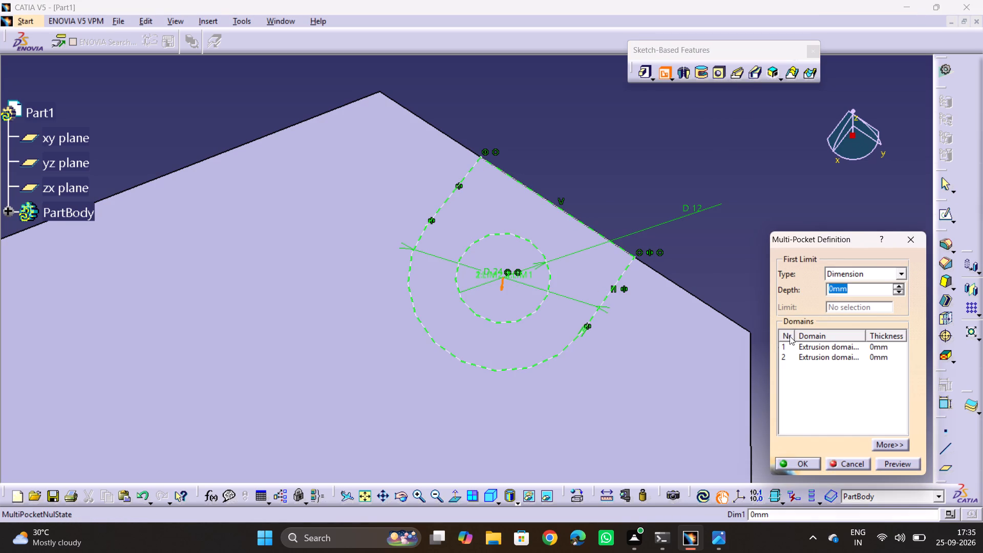
left_click(867, 349)
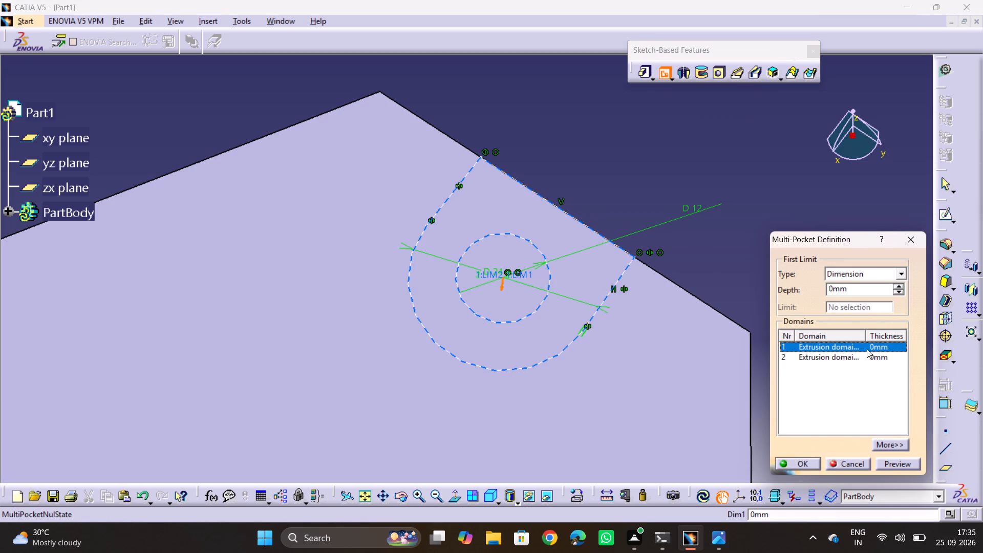
double_click(854, 294)
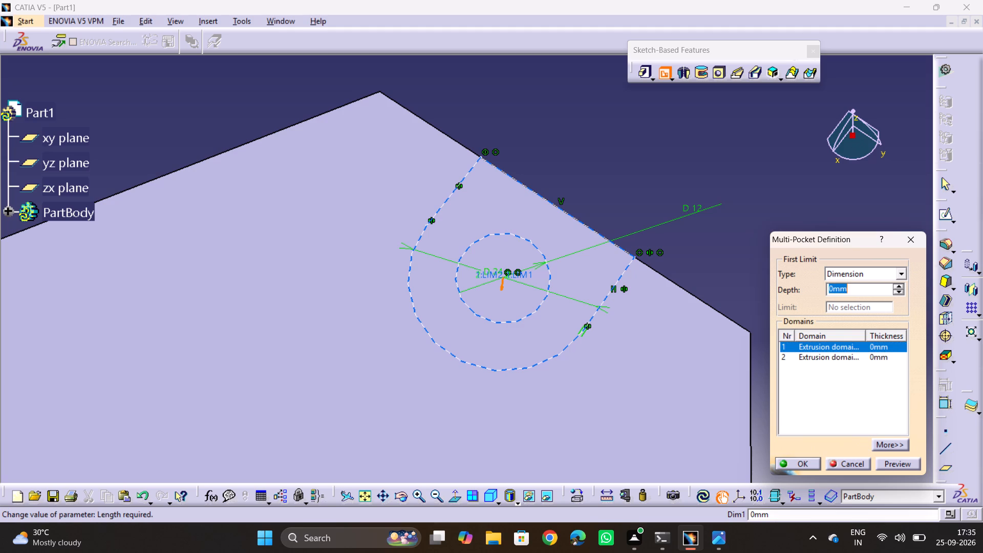
type("10")
left_click(884, 404)
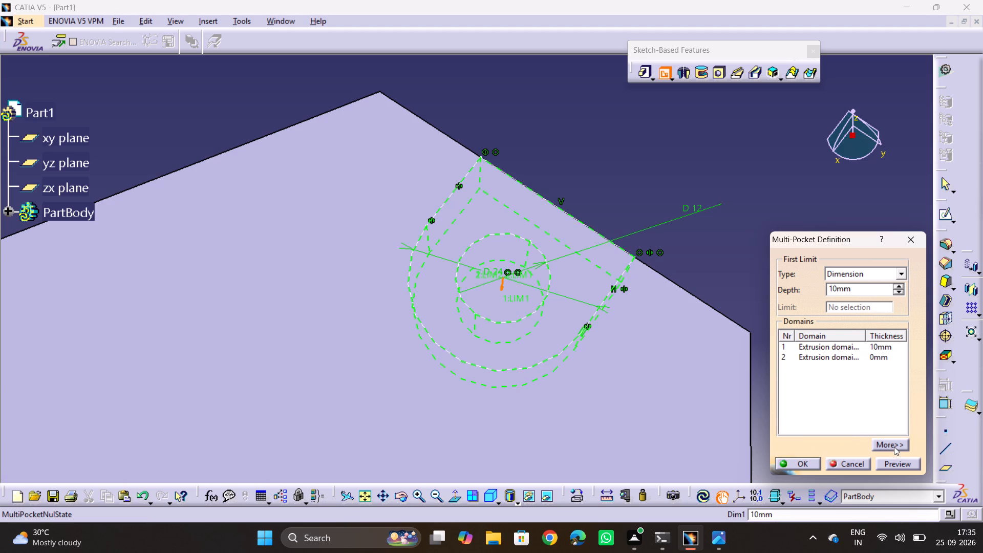
left_click(894, 464)
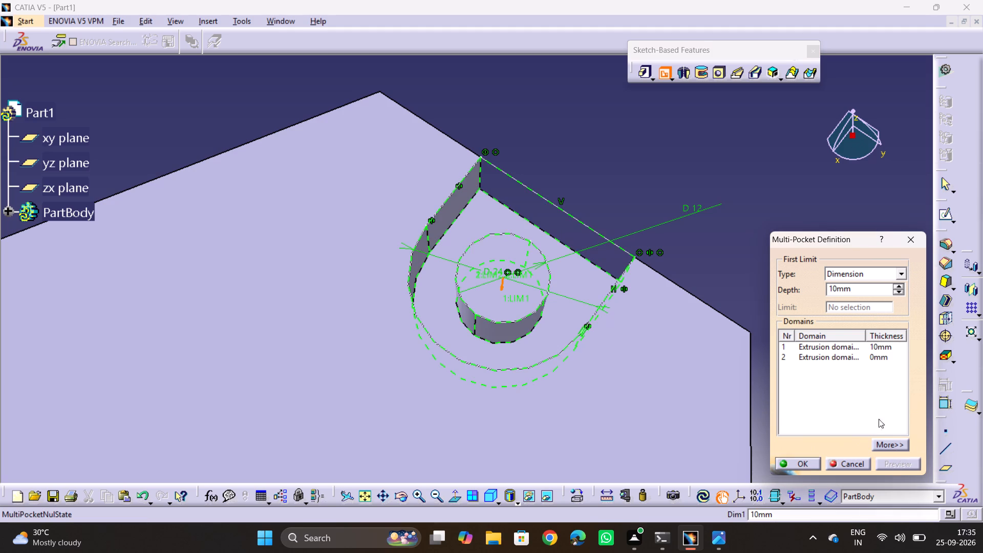
Set the 12 mm circle domain's depth to 20 mm and complete the Multi-Pocket.
left_click(846, 345)
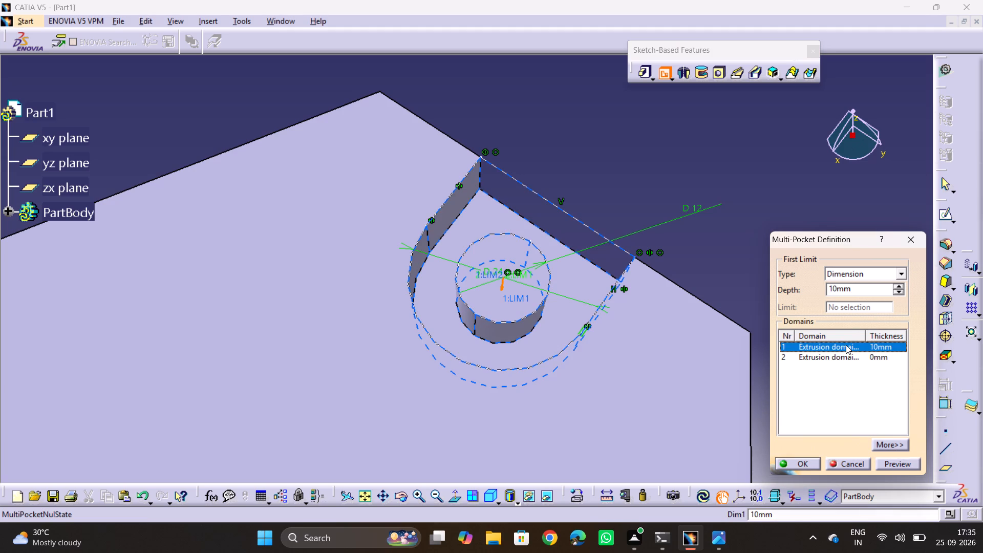
left_click(843, 359)
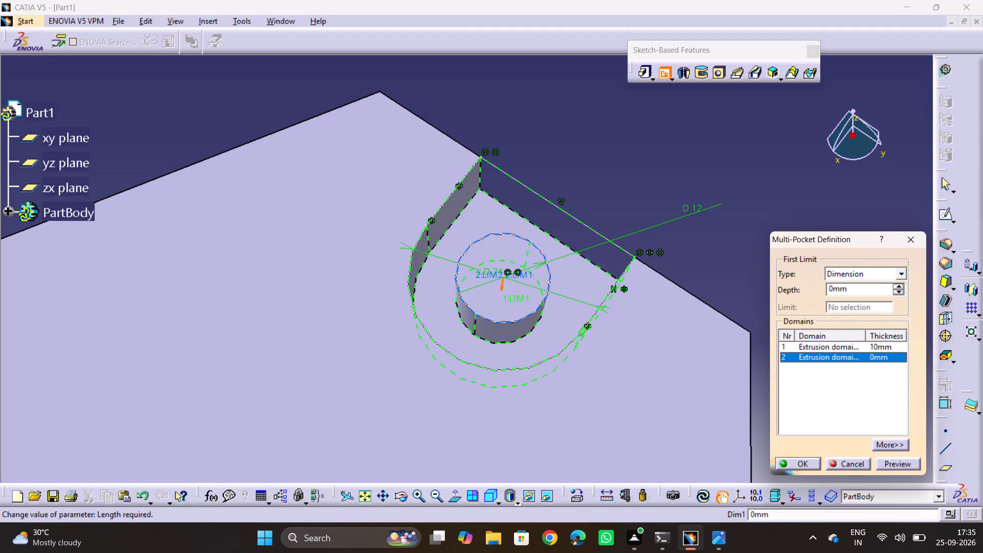
scroll(868, 287, "up", 4)
double_click(884, 286)
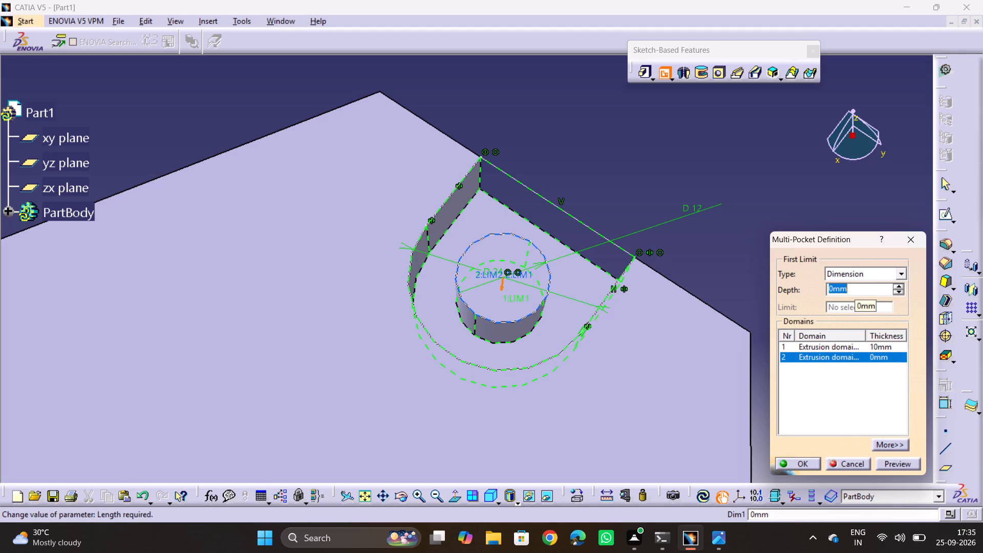
type("20")
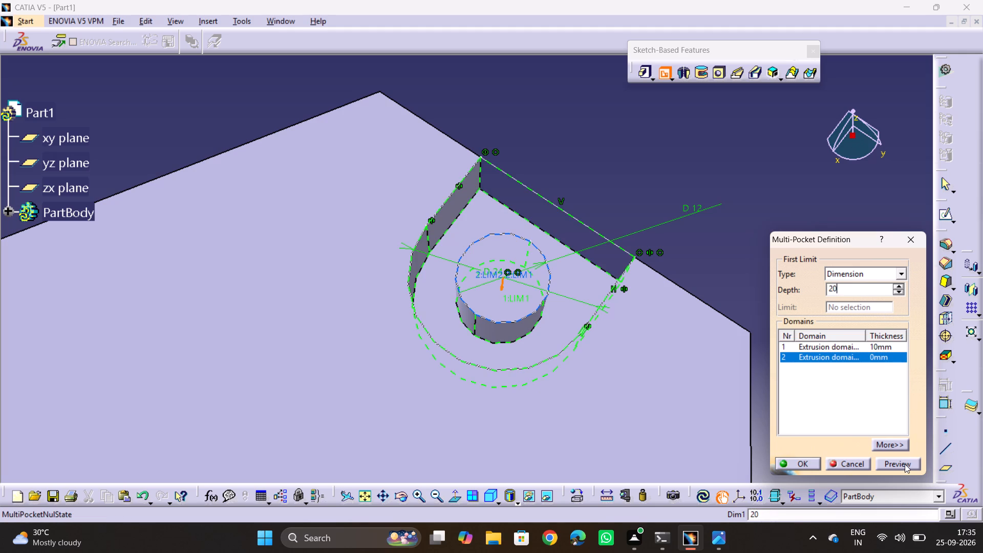
left_click(905, 464)
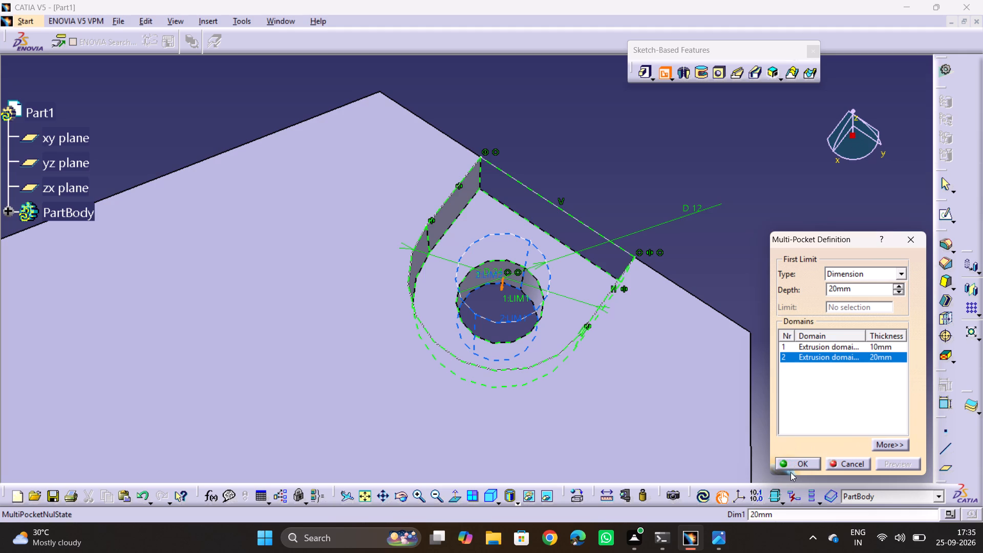
left_click(792, 458)
left_click(729, 148)
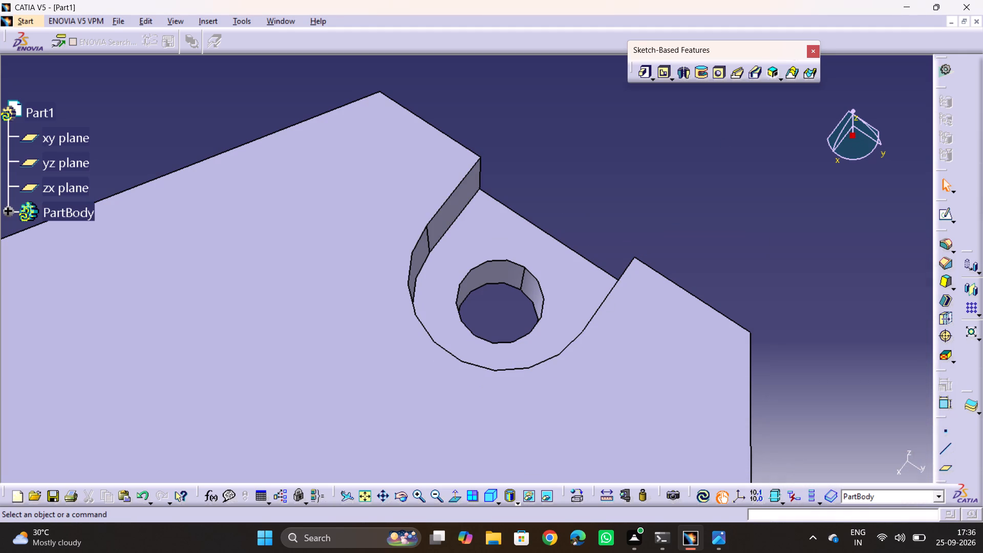
Examine the pocket and hole from several angles, and check the pocket arrangement in the reference drawing.
middle_click_drag(662, 192, 674, 257, "ctrl")
middle_click_drag(634, 323, 631, 323)
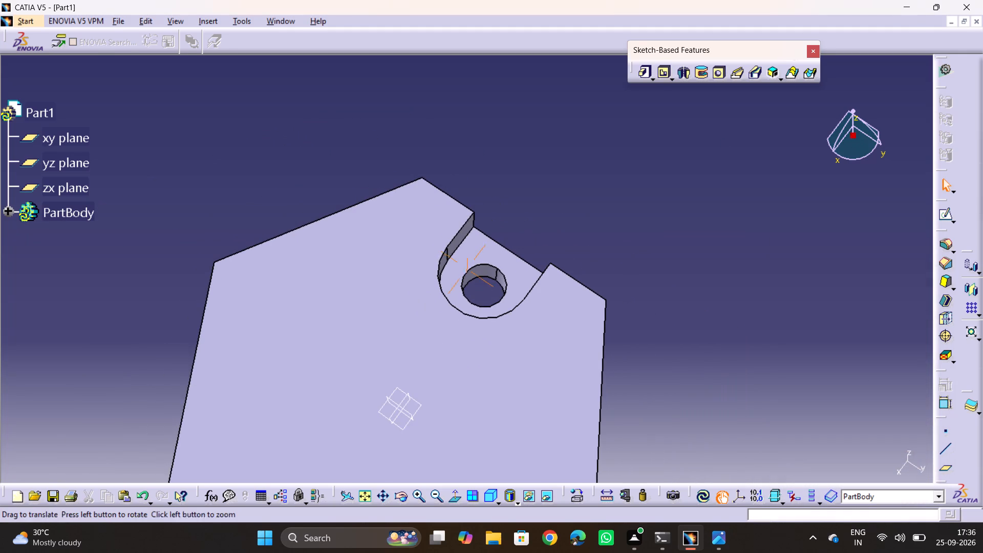
middle_click_drag(631, 323, 607, 393)
left_click_drag(624, 323, 606, 398)
middle_click_drag(418, 362, 424, 79)
left_click_drag(418, 362, 424, 79)
middle_click_drag(514, 215, 514, 222, "ctrl")
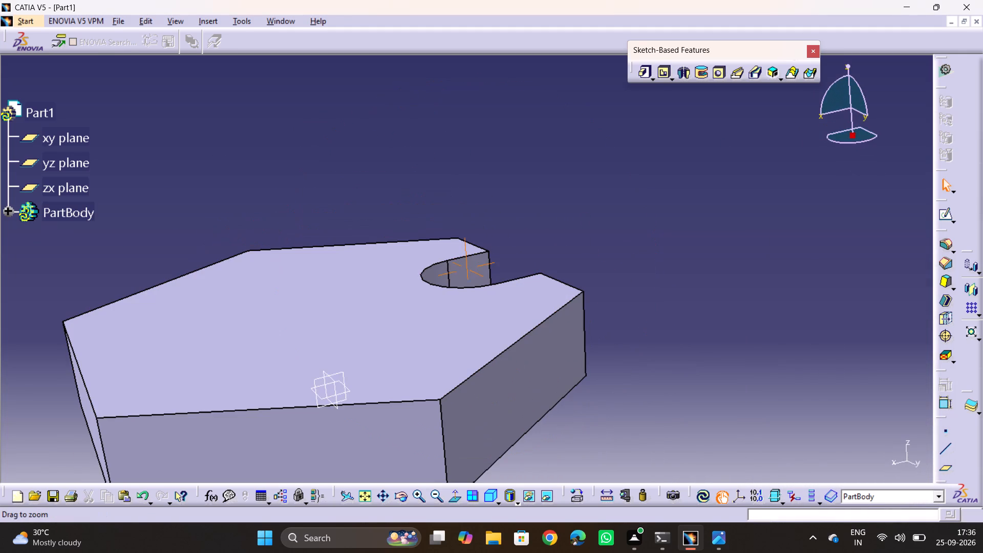
middle_click_drag(514, 222, 509, 301, "ctrl")
middle_click_drag(521, 300, 430, 464)
left_click_drag(521, 300, 430, 465)
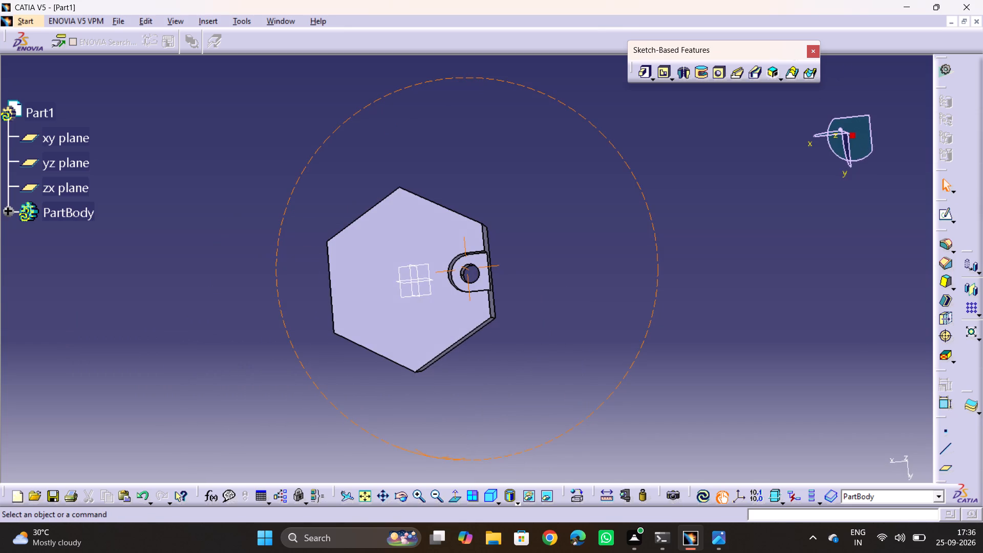
key("alt+Tab")
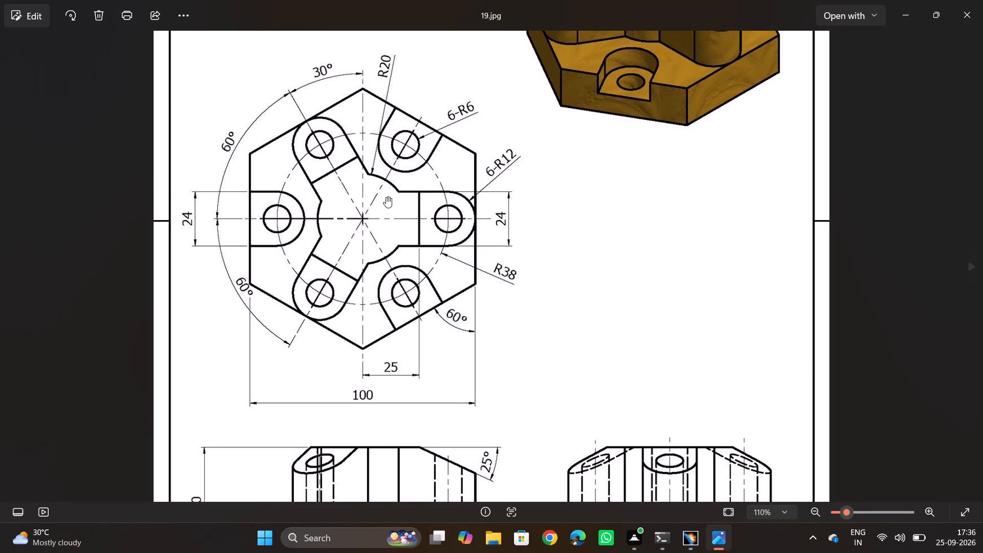
key("alt+Tab")
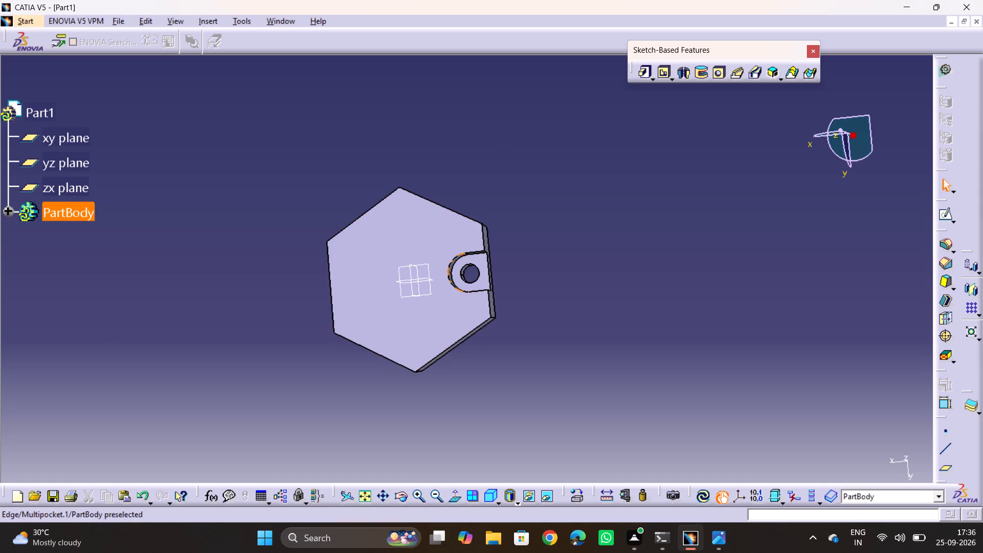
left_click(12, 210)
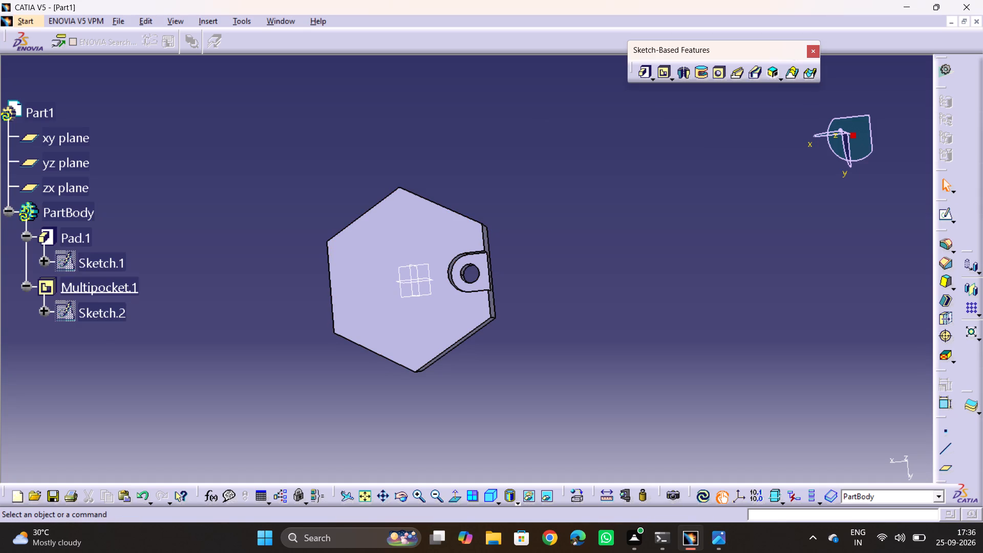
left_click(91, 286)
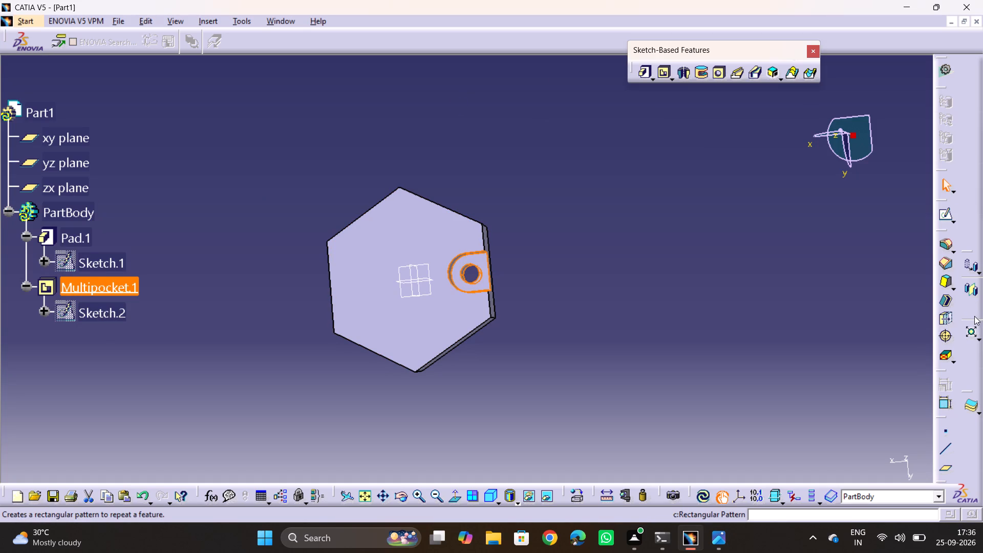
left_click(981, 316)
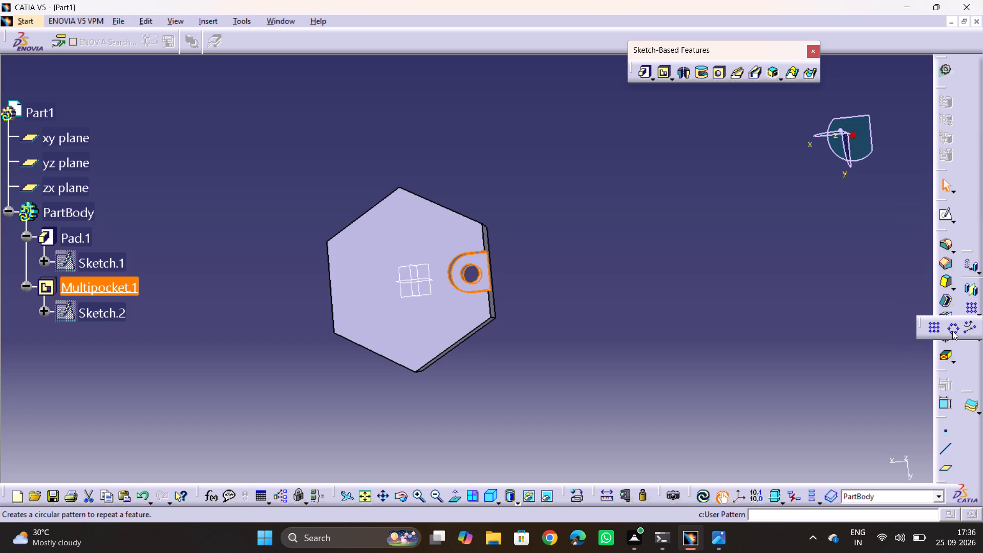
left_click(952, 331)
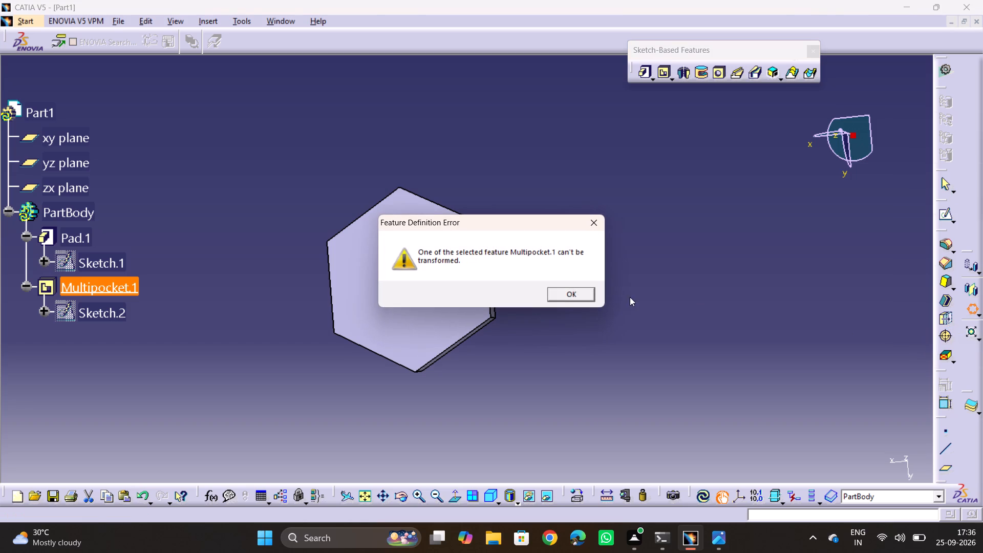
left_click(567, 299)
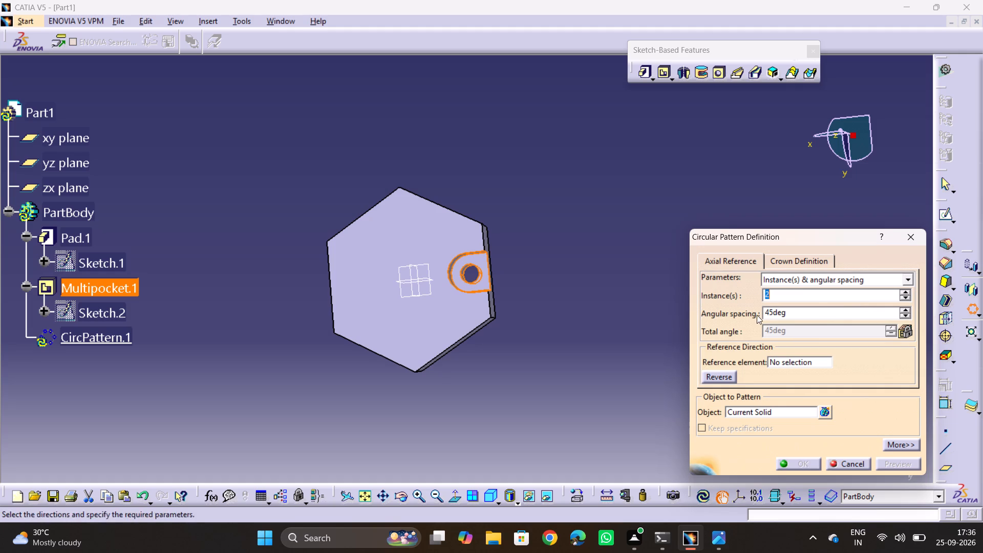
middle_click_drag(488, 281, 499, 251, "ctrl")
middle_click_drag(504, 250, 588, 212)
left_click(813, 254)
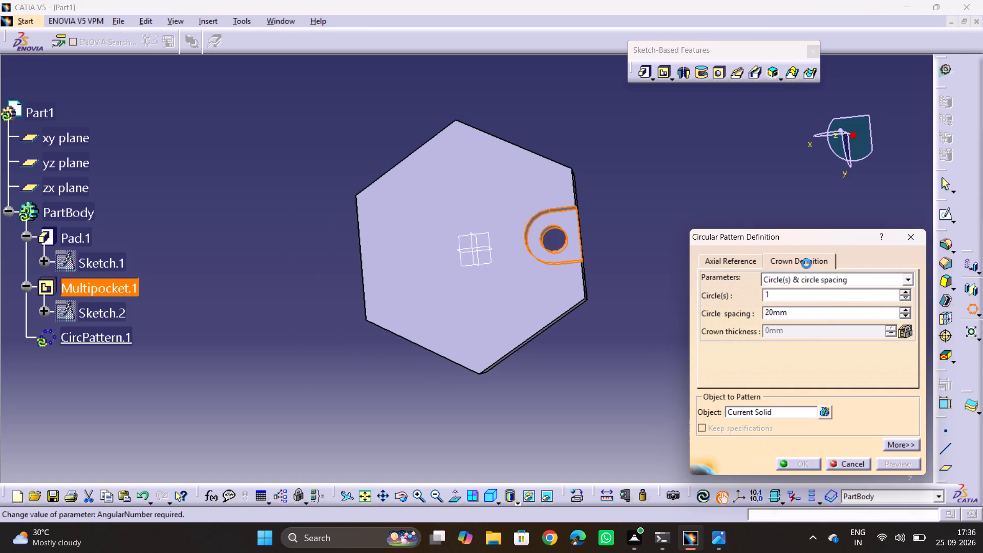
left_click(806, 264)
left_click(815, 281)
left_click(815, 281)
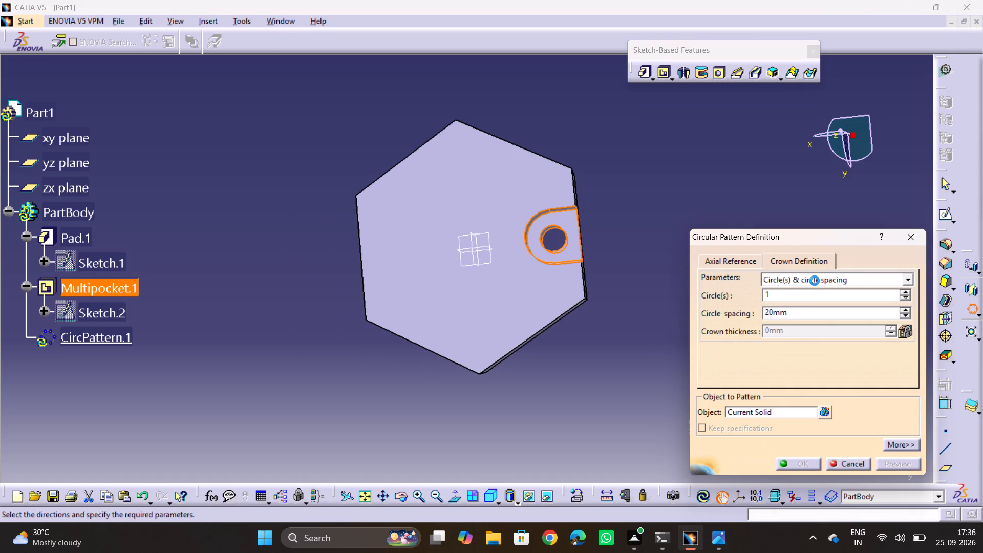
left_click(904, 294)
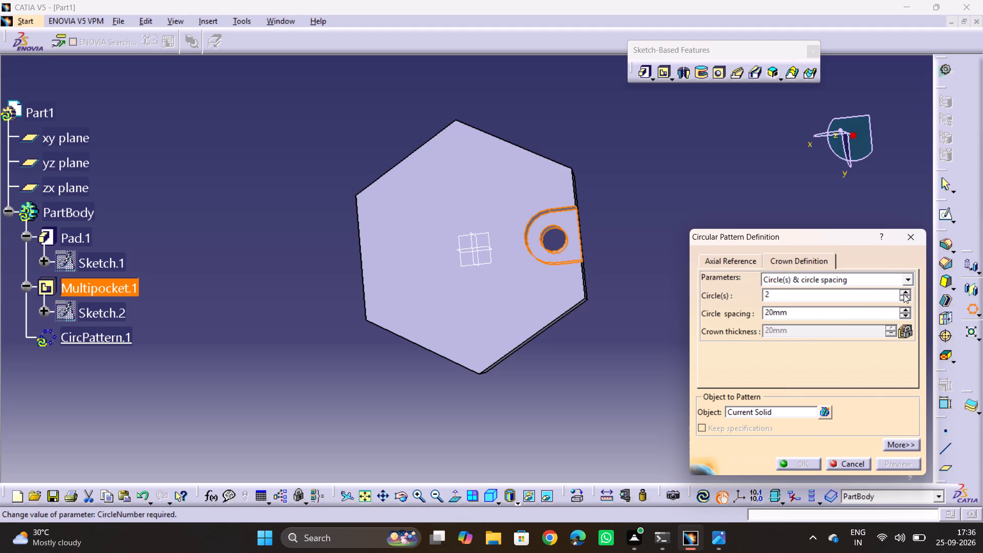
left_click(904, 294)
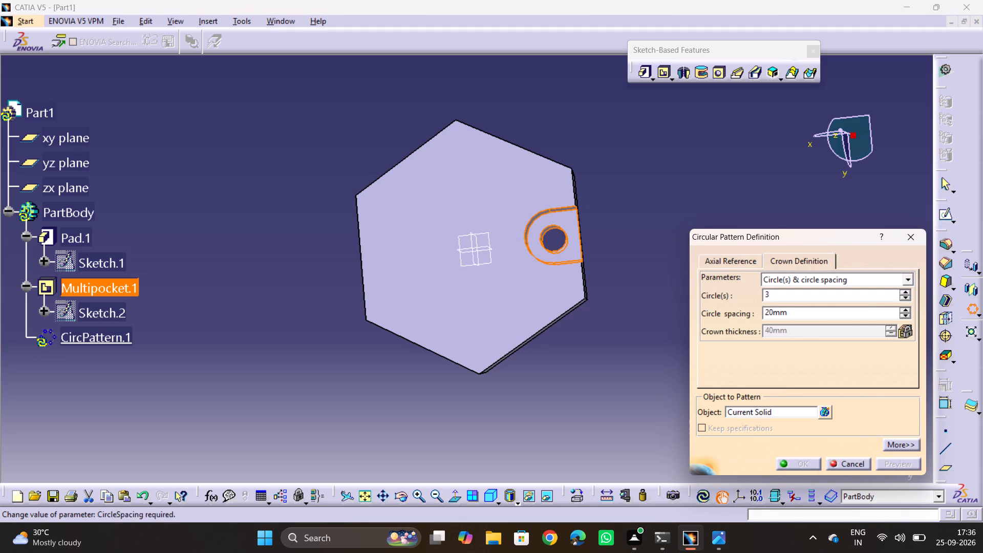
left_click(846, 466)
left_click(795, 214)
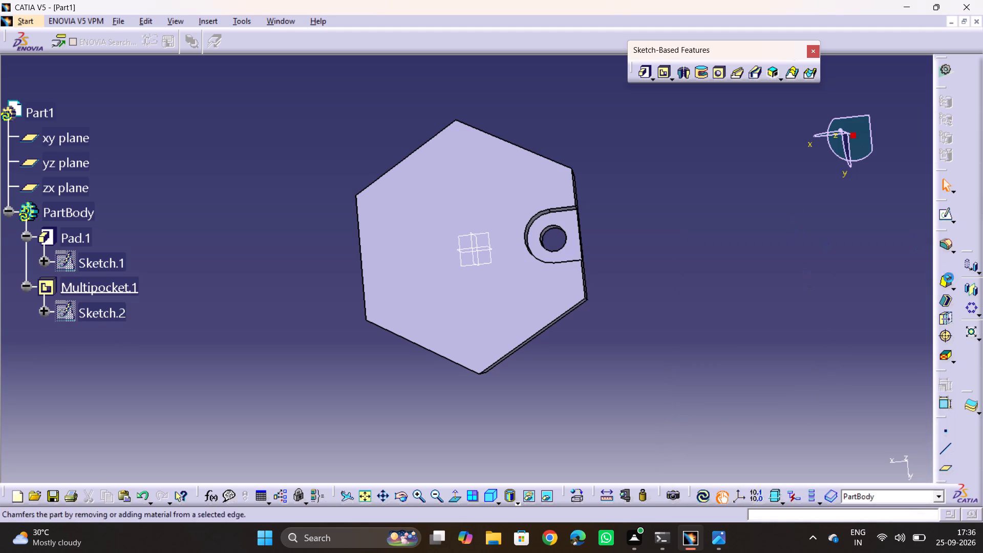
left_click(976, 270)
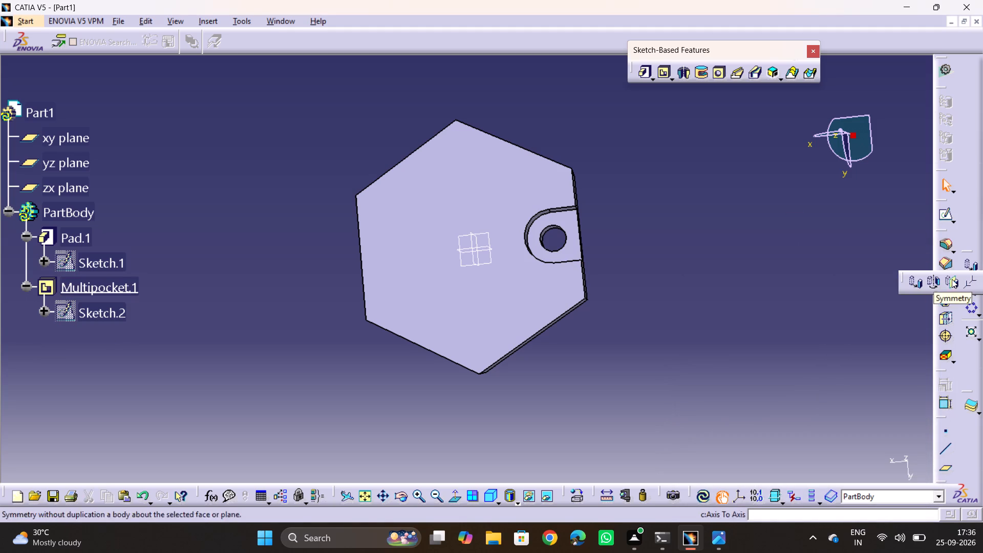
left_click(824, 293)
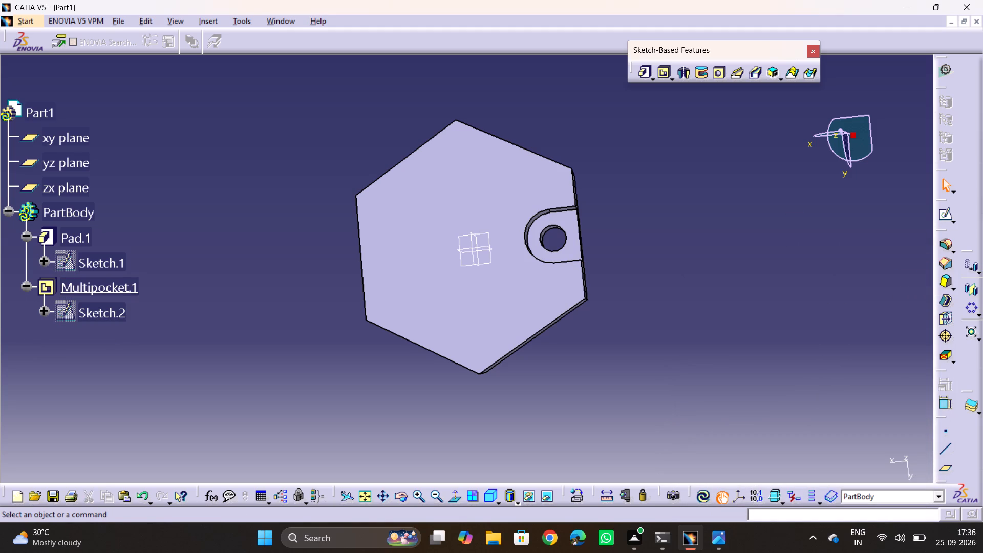
Start a Circular Pattern and set its crown definition to Circle(s) & circle spacing with 2 circles.
left_click(972, 307)
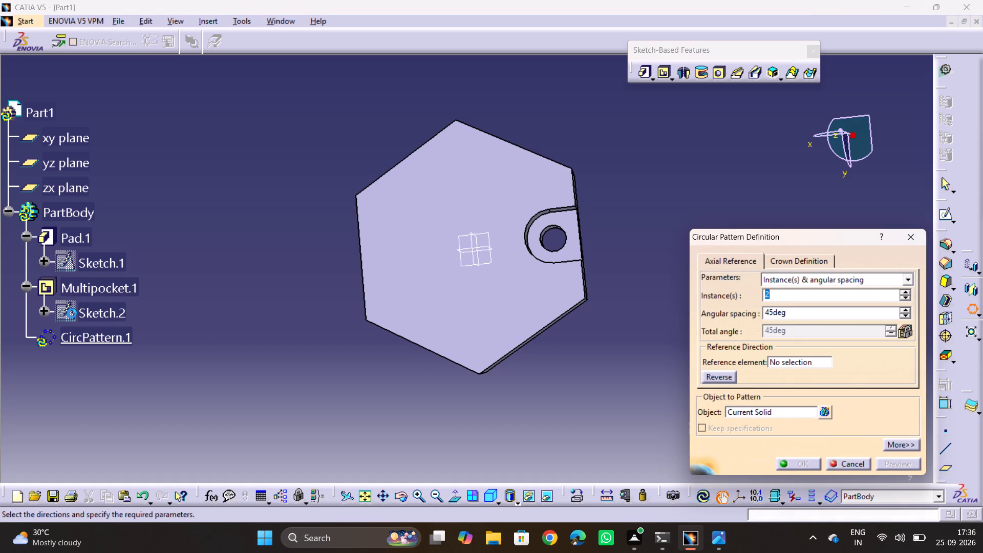
left_click(850, 272)
left_click(814, 265)
left_click(811, 281)
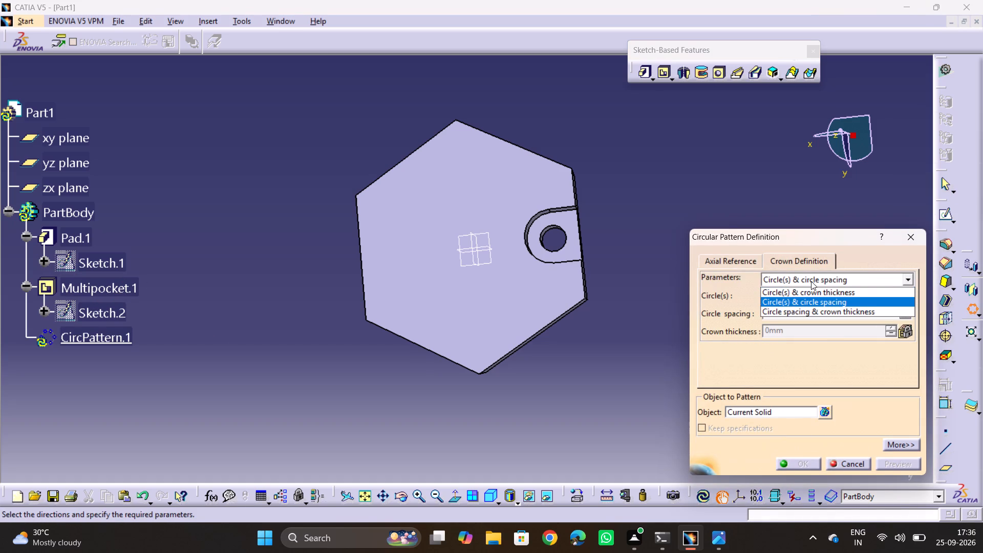
left_click(803, 289)
left_click(807, 278)
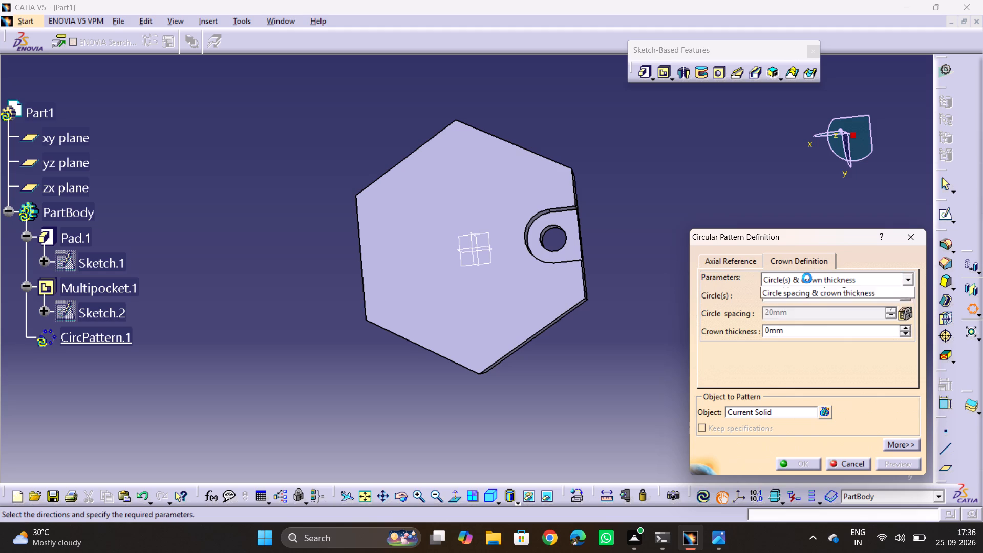
left_click(794, 315)
left_click(816, 281)
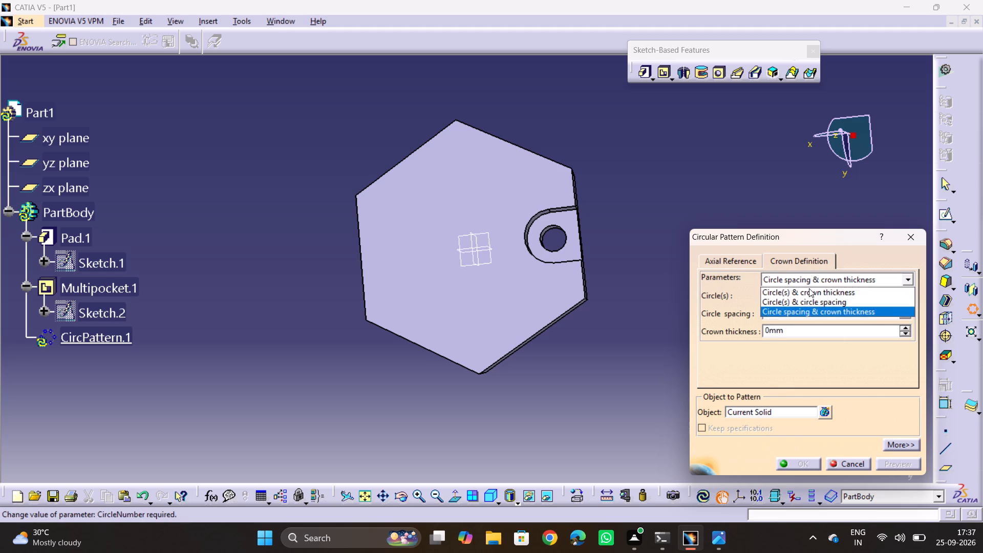
left_click(800, 300)
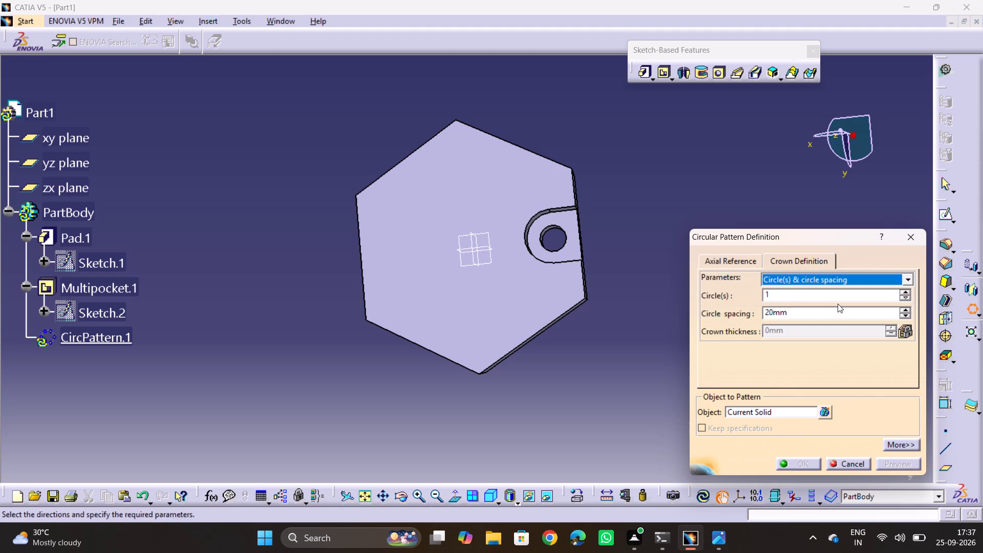
left_click(843, 294)
left_click(907, 293)
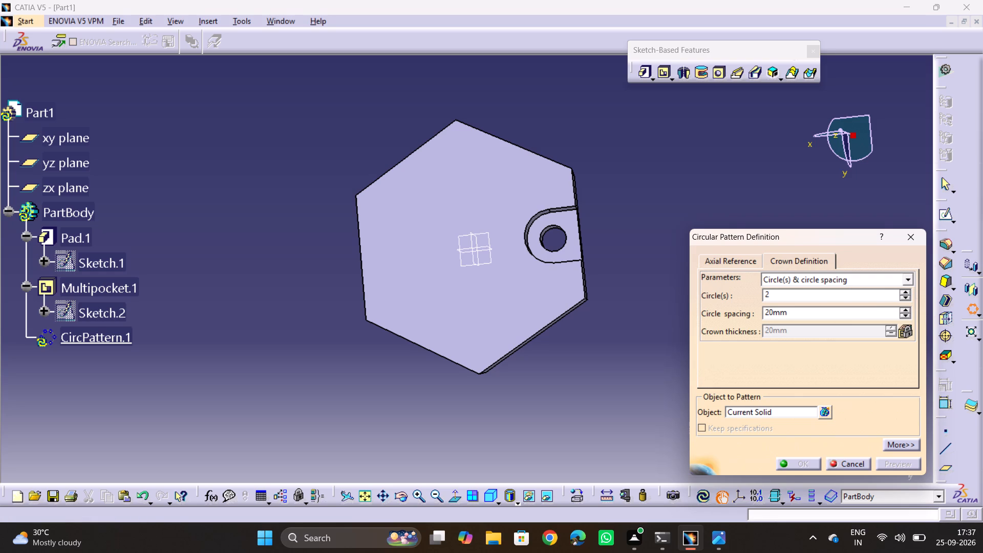
Set the circular pattern's axial reference parameters to Instance(s) & total angle, with a total angle of 120 deg.
left_click(739, 258)
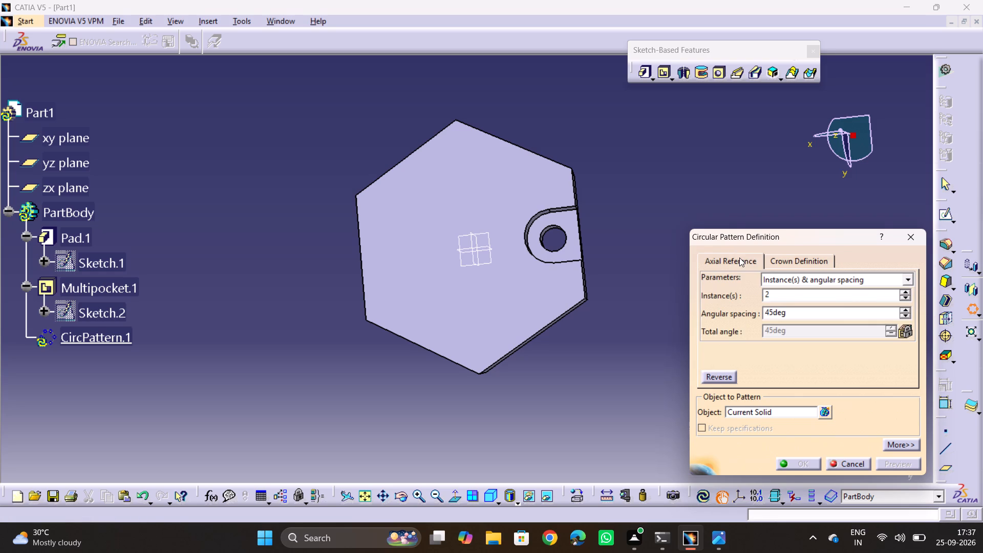
left_click(808, 275)
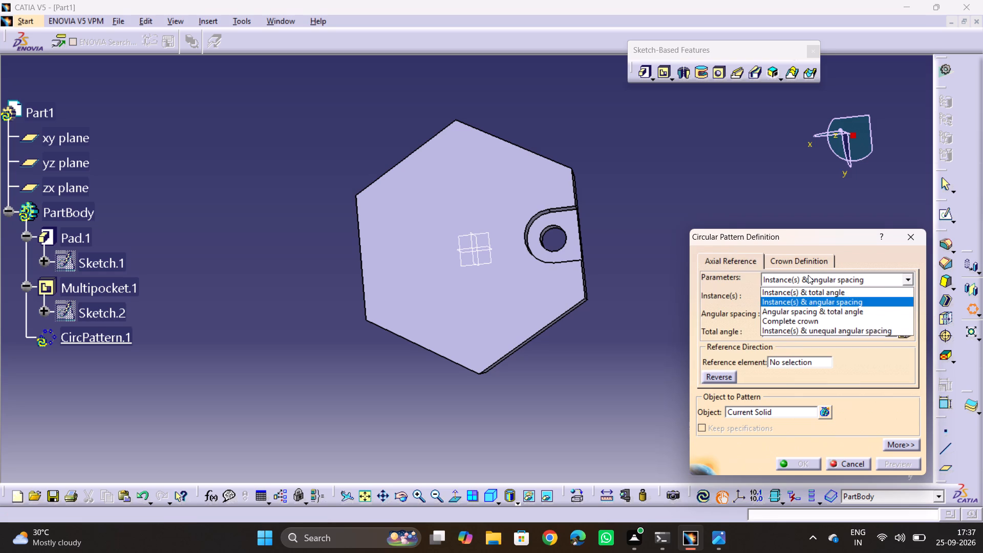
left_click(804, 314)
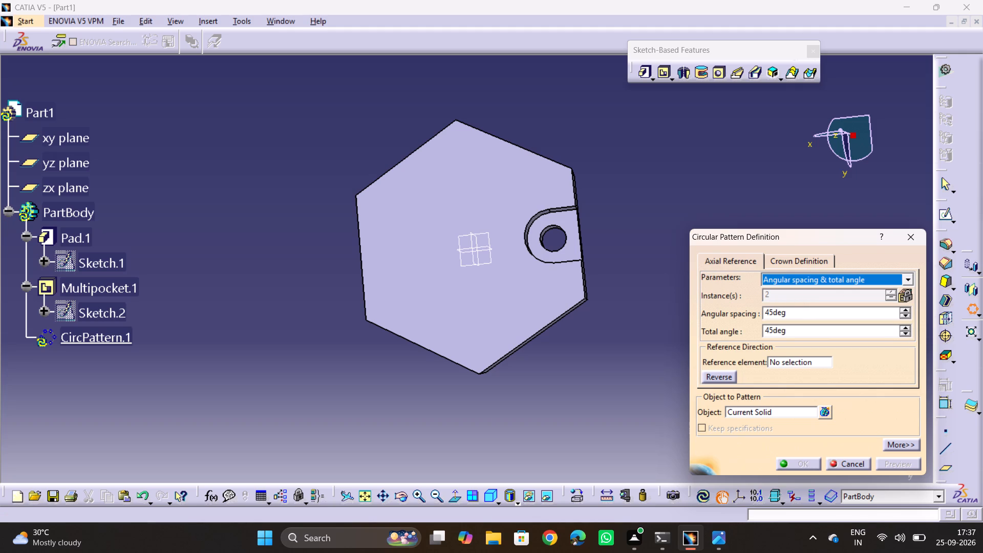
left_click(93, 295)
left_click(807, 280)
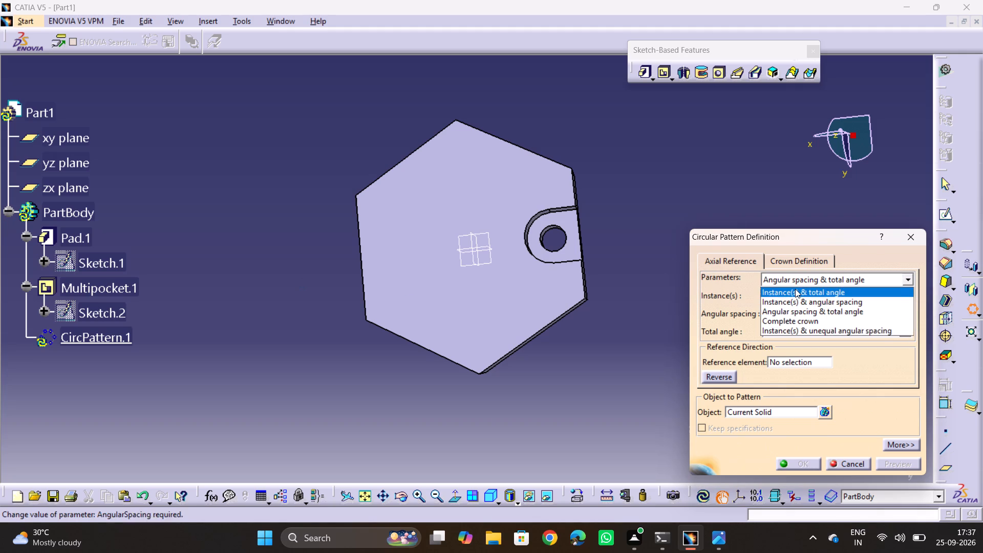
left_click(795, 289)
left_click(78, 284)
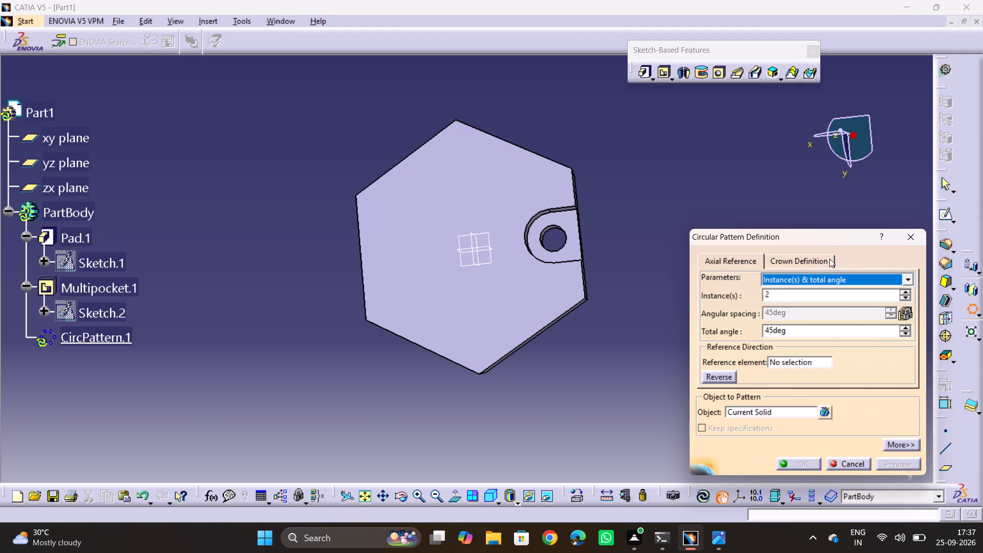
double_click(863, 335)
type("120")
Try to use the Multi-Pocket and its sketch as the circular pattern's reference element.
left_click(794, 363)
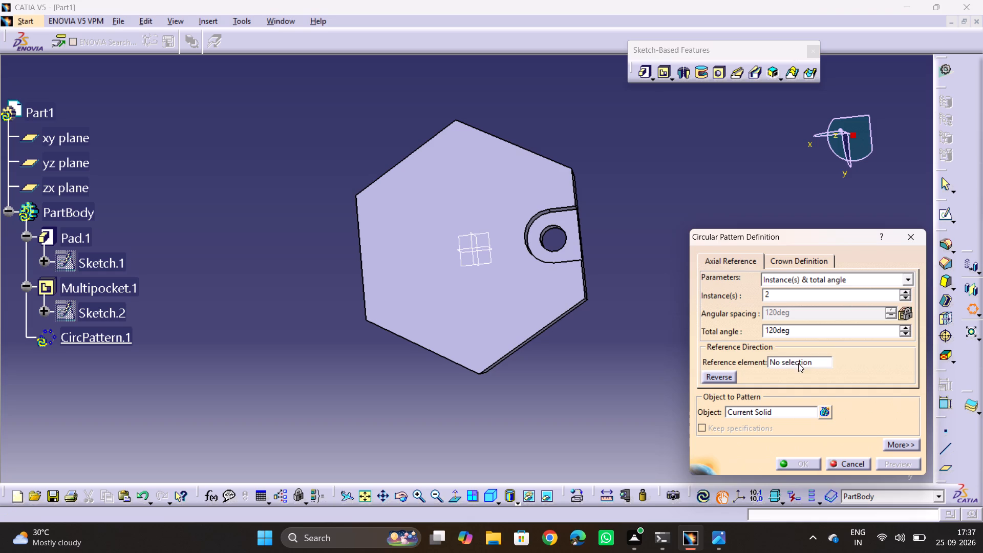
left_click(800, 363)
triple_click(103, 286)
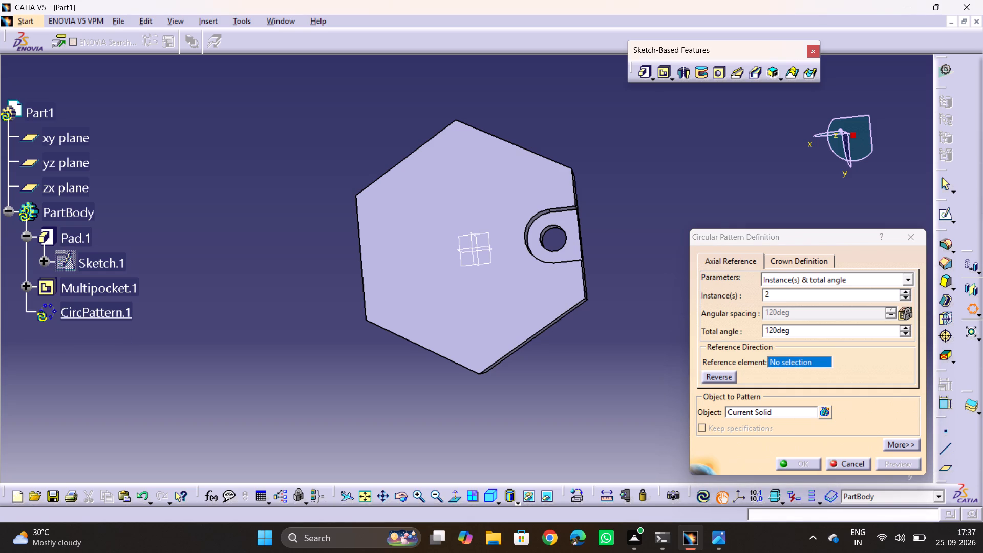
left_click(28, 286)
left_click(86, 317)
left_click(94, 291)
Switch the axial reference parameters to Instance(s) & angular spacing, keeping 2 instances.
left_click(903, 293)
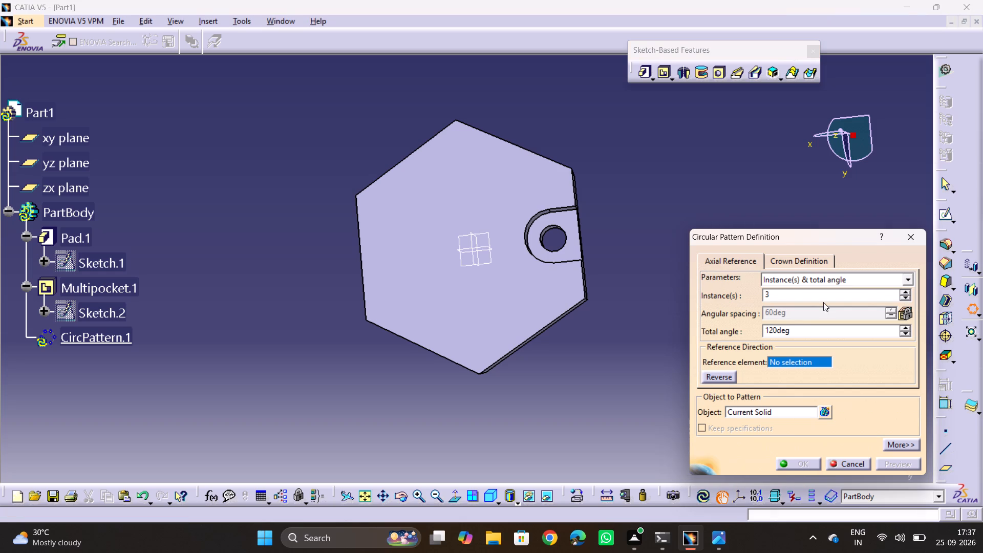
left_click(912, 299)
left_click(903, 300)
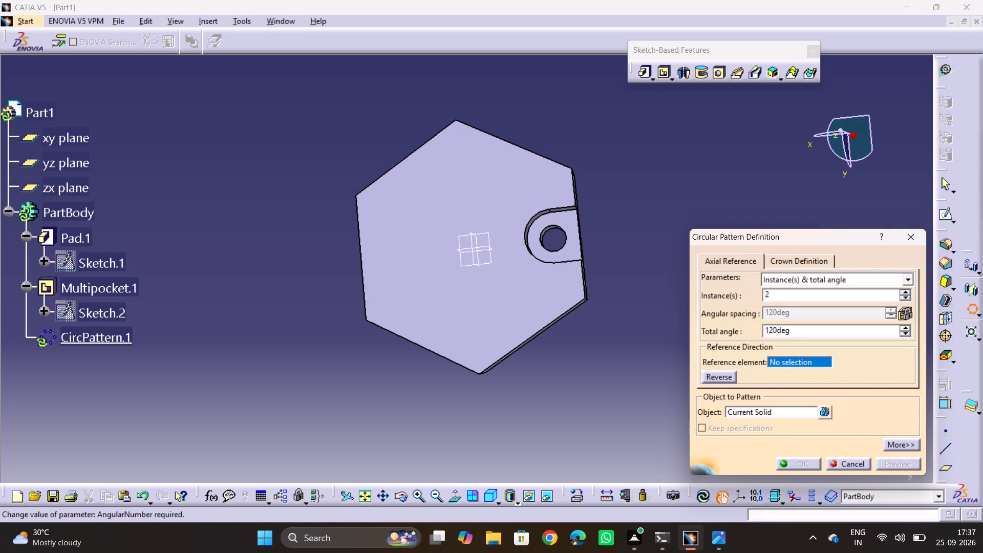
left_click(844, 280)
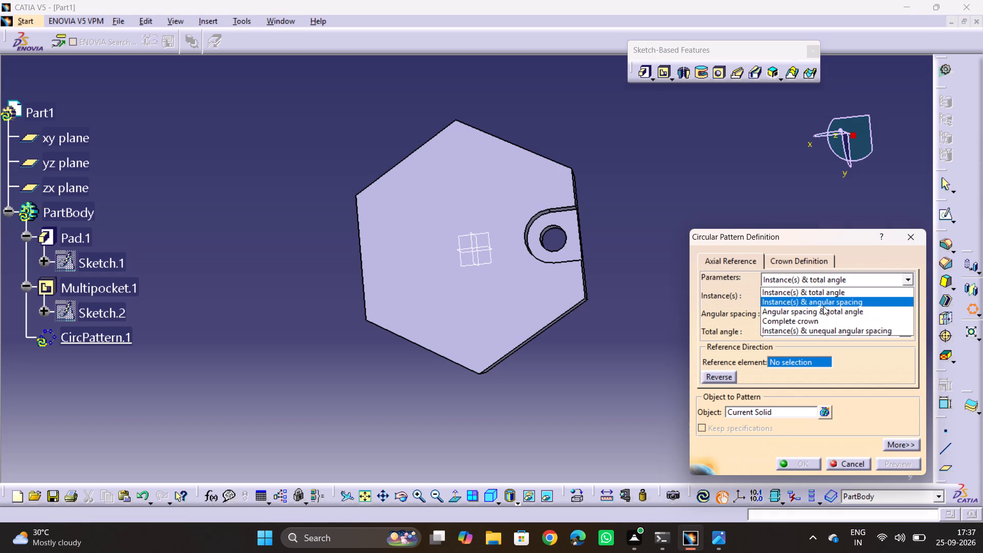
left_click(825, 303)
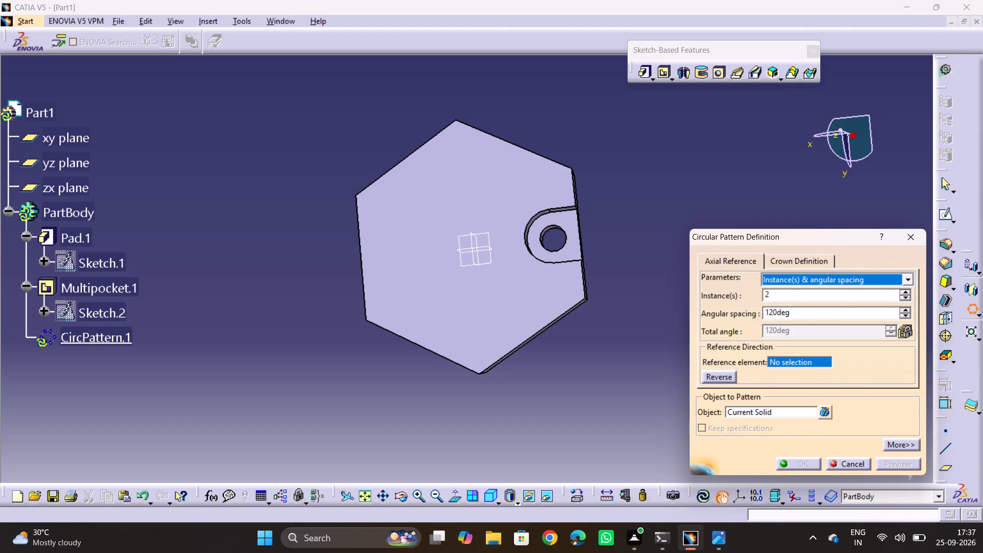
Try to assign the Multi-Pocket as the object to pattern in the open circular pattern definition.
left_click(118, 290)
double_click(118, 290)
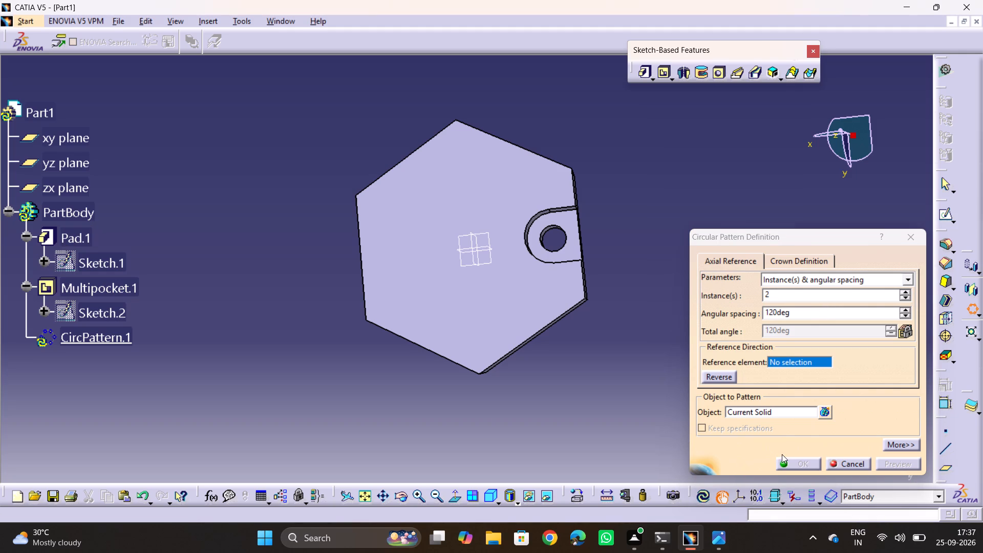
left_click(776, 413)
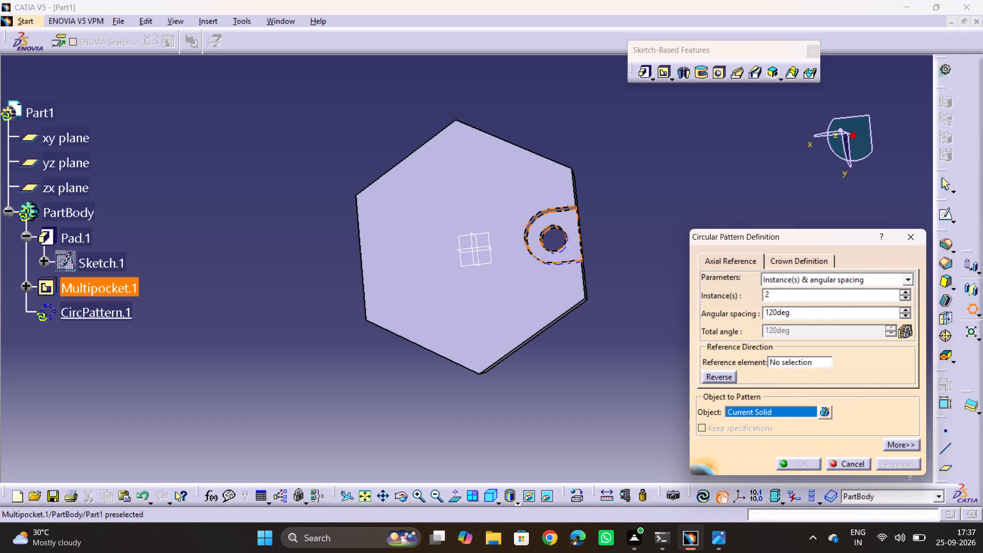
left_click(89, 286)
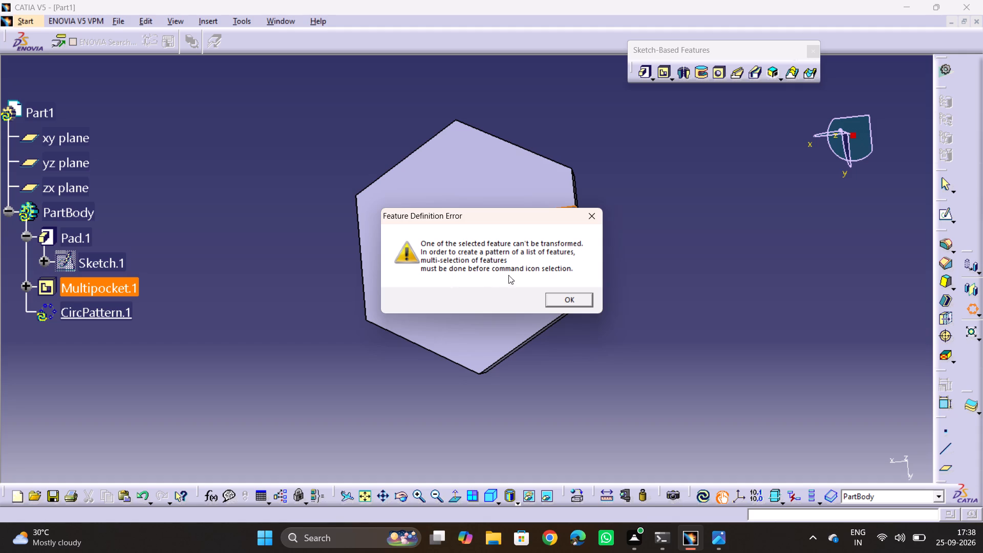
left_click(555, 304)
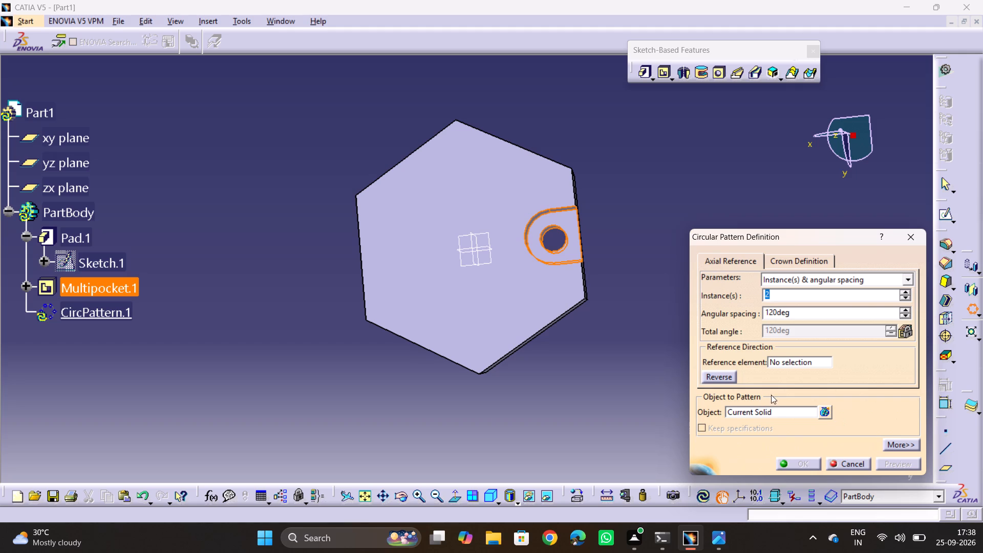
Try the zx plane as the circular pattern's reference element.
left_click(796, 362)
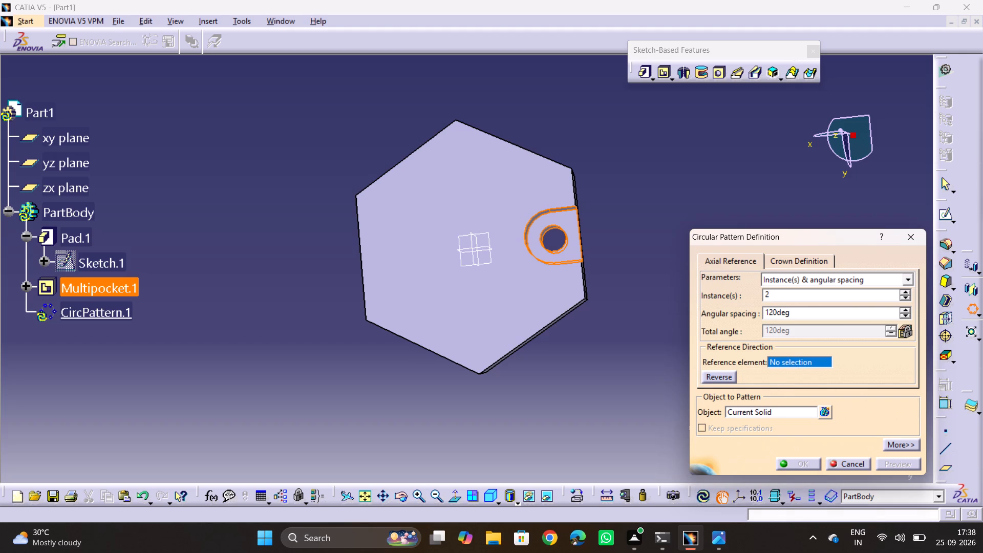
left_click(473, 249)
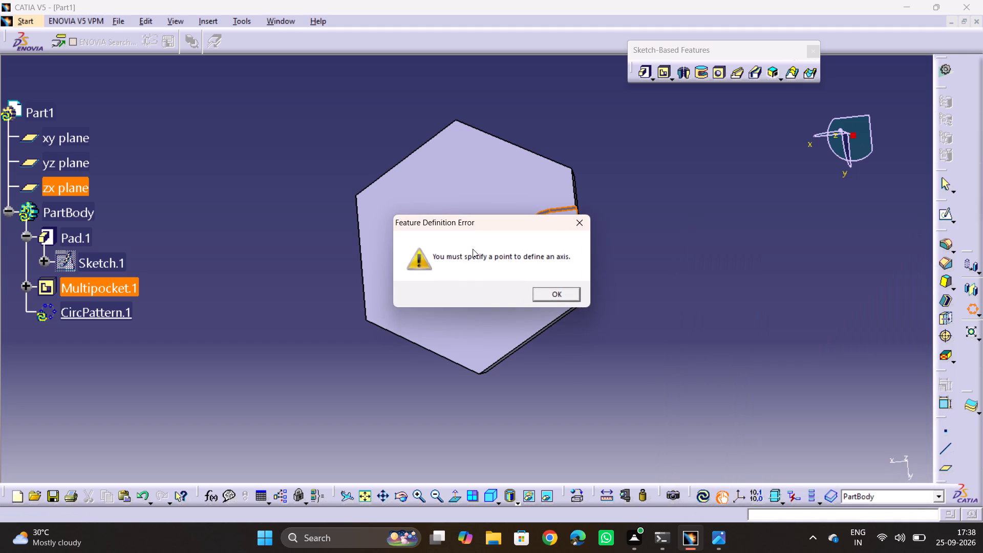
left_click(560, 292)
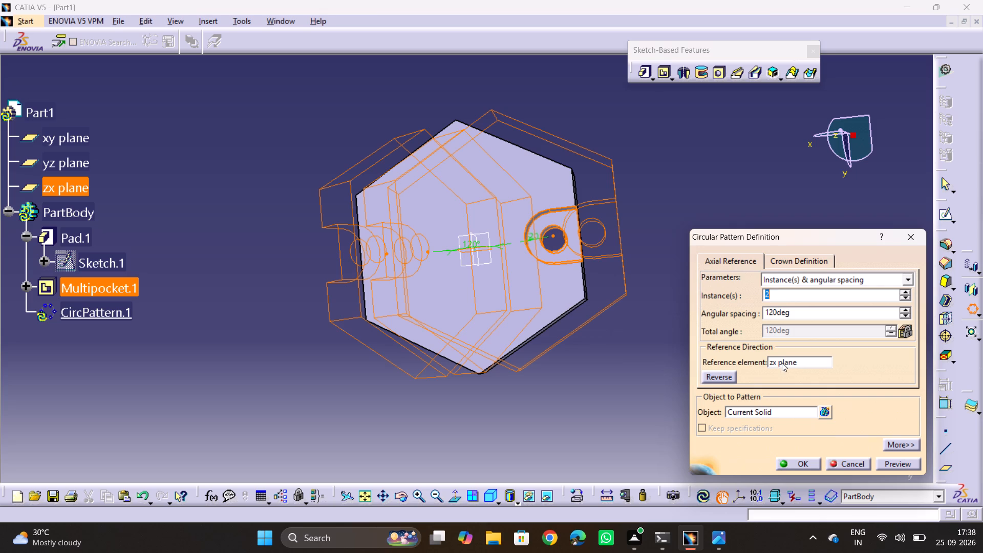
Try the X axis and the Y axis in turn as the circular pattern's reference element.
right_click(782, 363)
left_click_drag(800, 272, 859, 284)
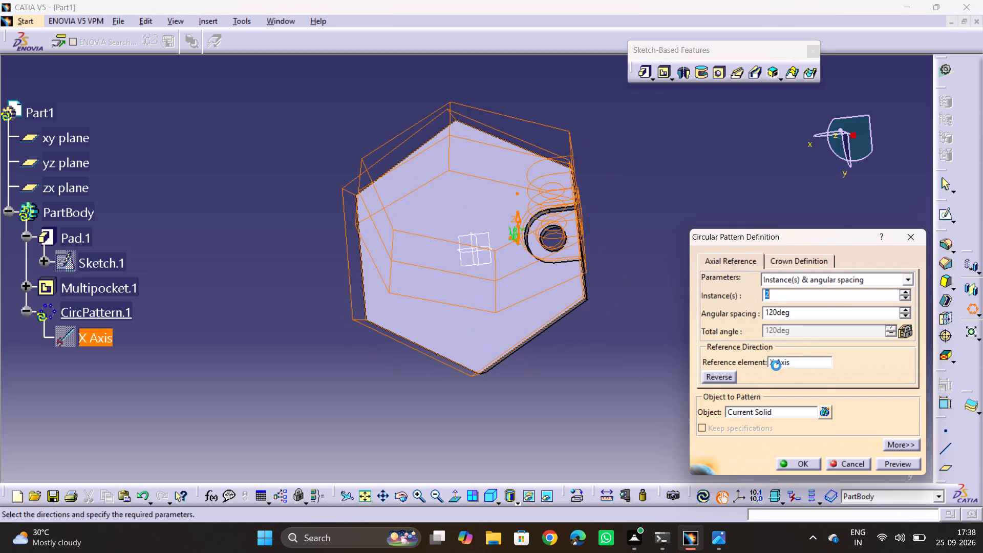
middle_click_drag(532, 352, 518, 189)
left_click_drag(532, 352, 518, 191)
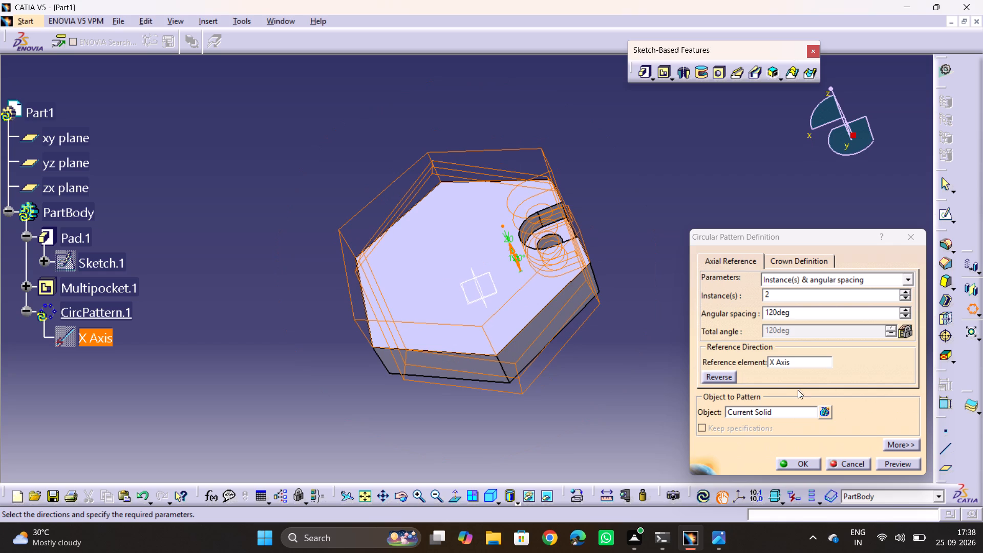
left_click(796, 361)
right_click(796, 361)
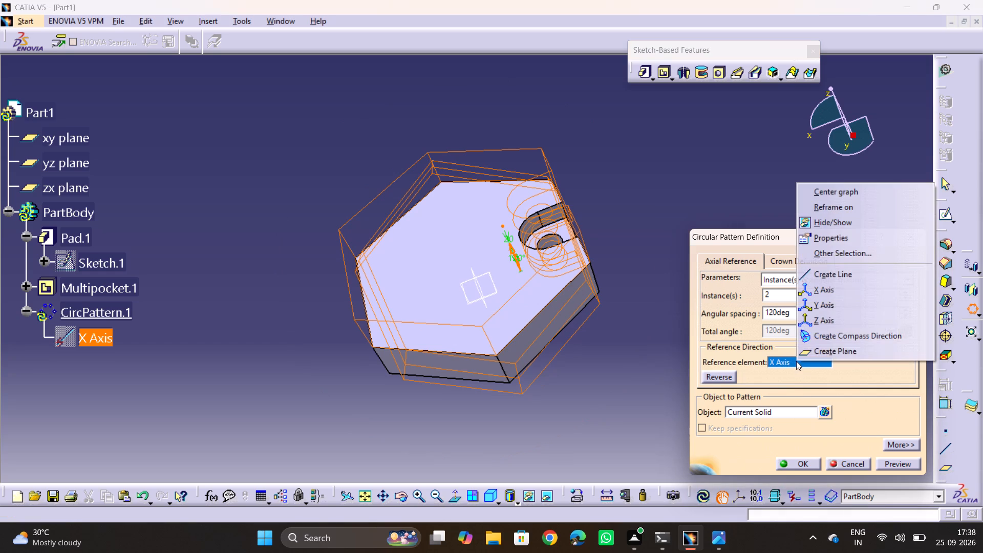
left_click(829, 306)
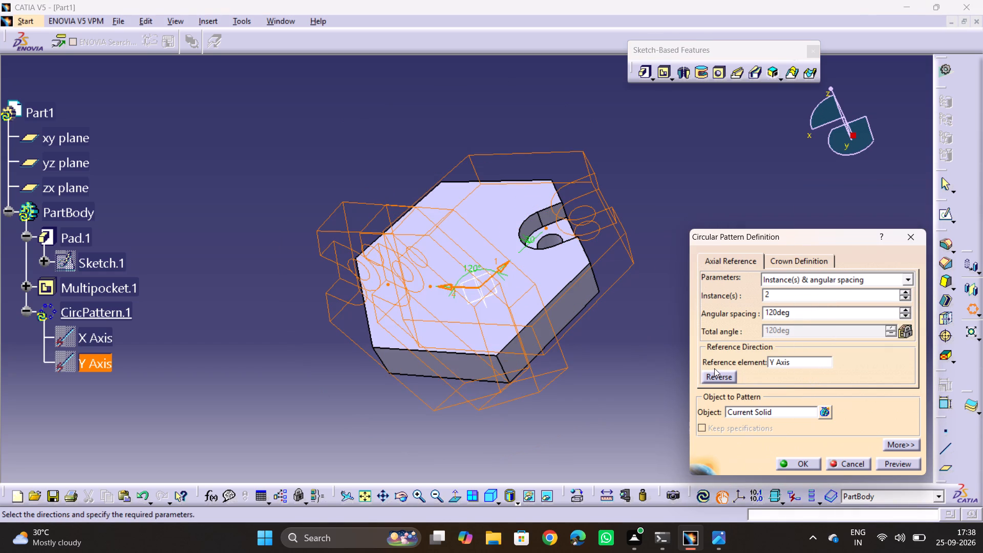
Set the Z axis as the pattern's reference element, set 3 instances, and preview the pattern.
right_click(810, 361)
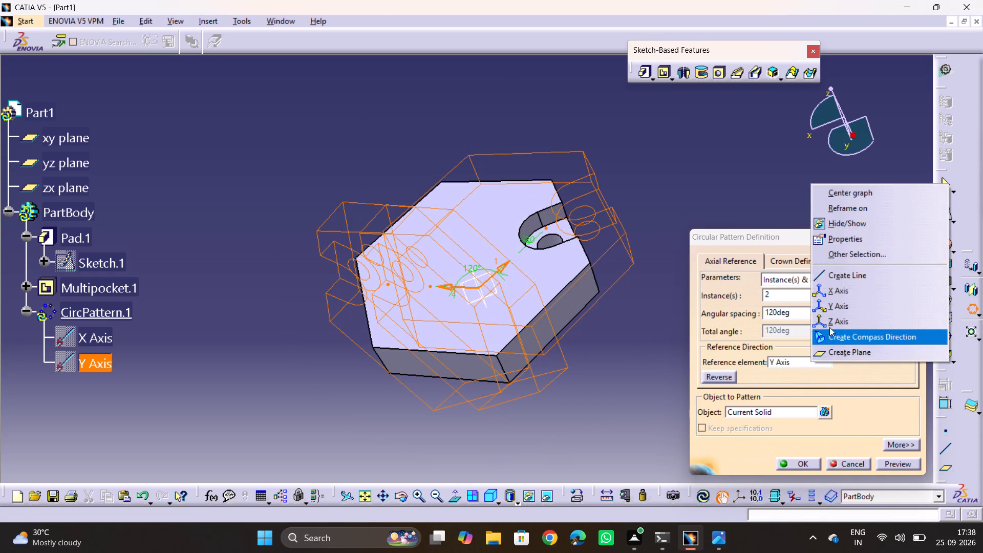
left_click(831, 326)
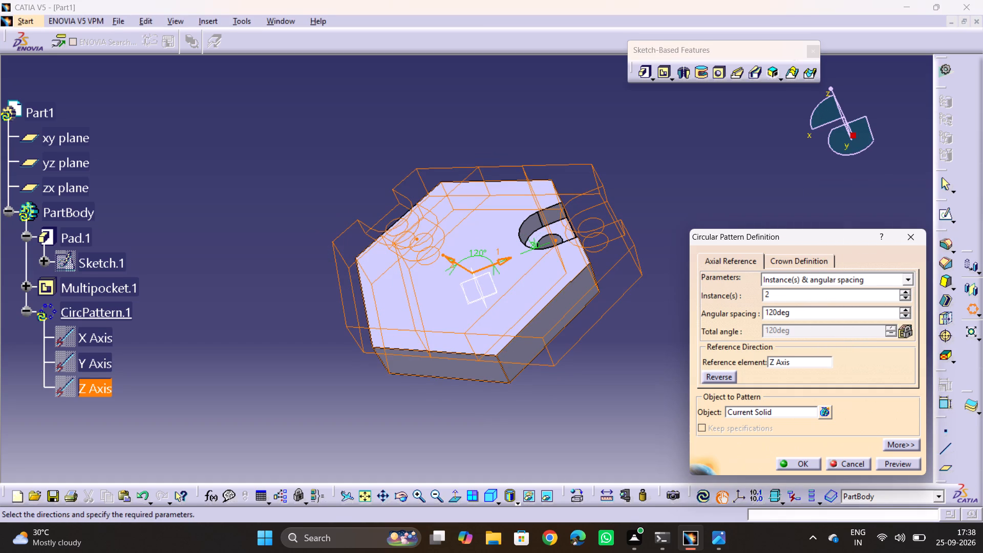
scroll(616, 354, "down", 1)
middle_click_drag(616, 354, 604, 423)
left_click_drag(616, 354, 604, 423)
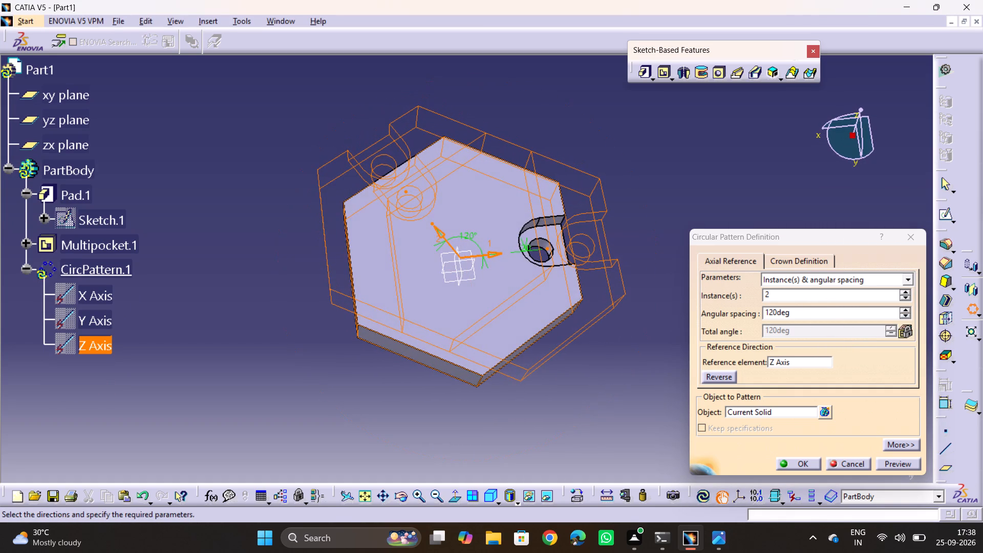
left_click(905, 290)
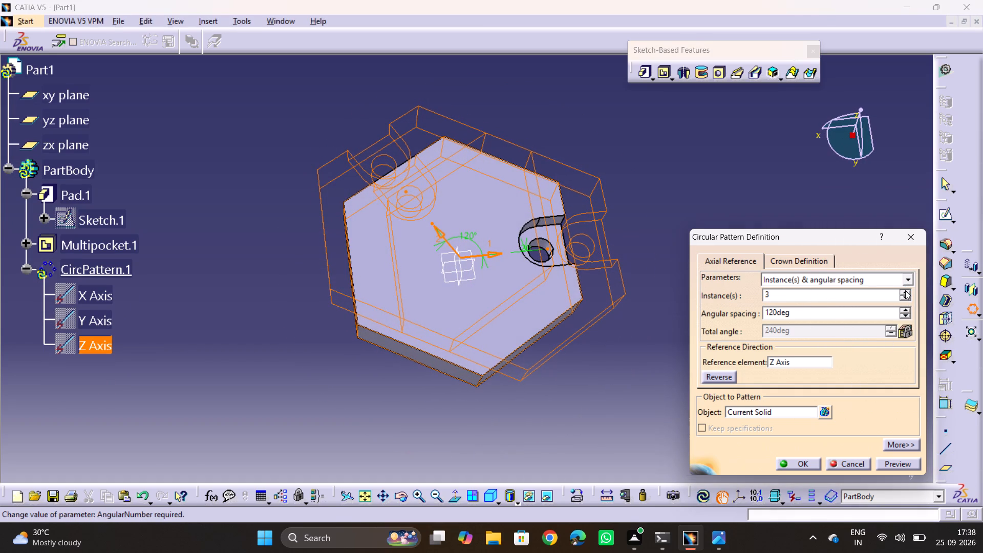
left_click(904, 465)
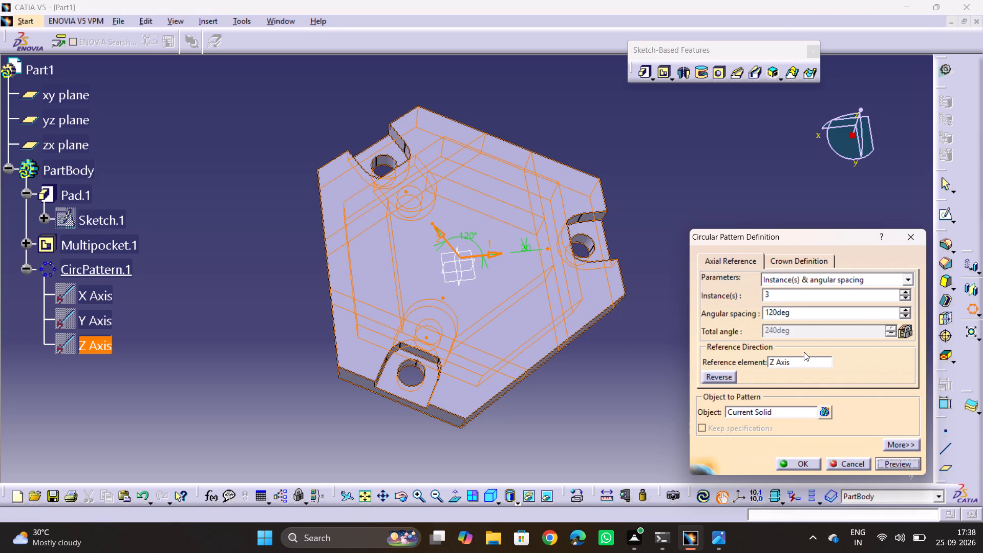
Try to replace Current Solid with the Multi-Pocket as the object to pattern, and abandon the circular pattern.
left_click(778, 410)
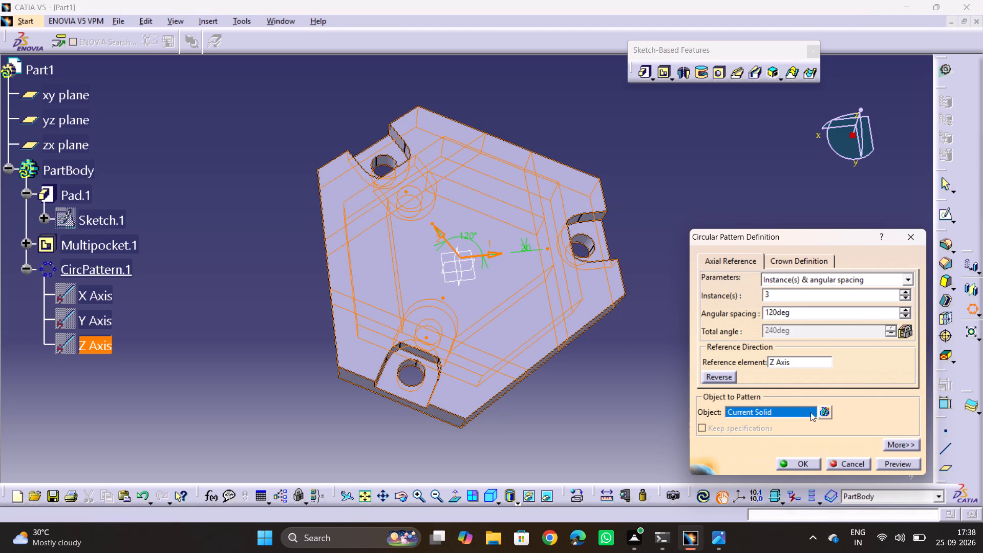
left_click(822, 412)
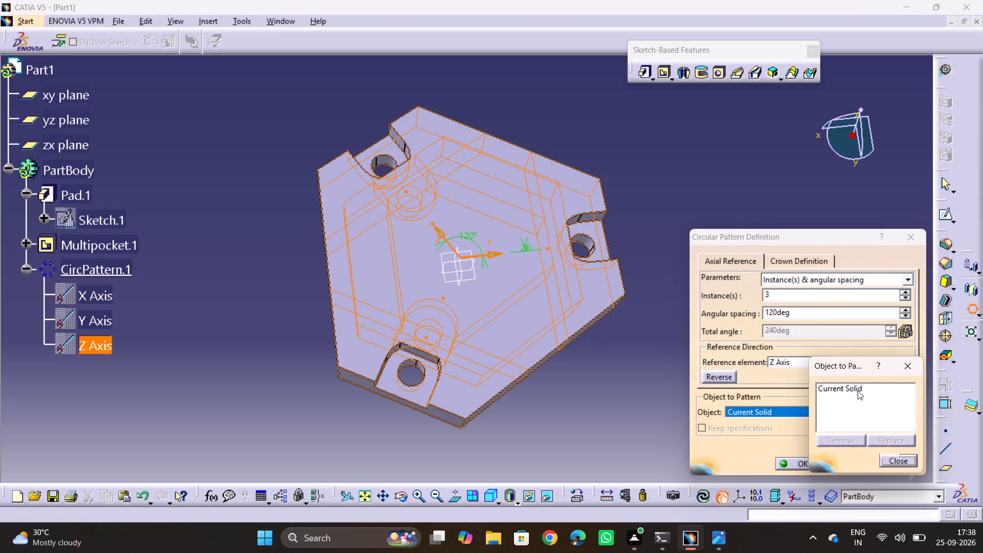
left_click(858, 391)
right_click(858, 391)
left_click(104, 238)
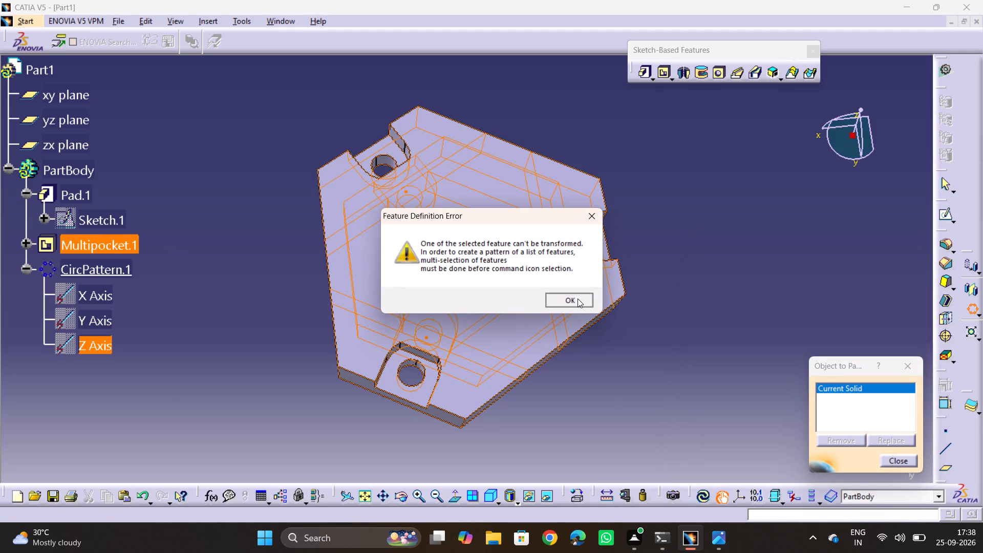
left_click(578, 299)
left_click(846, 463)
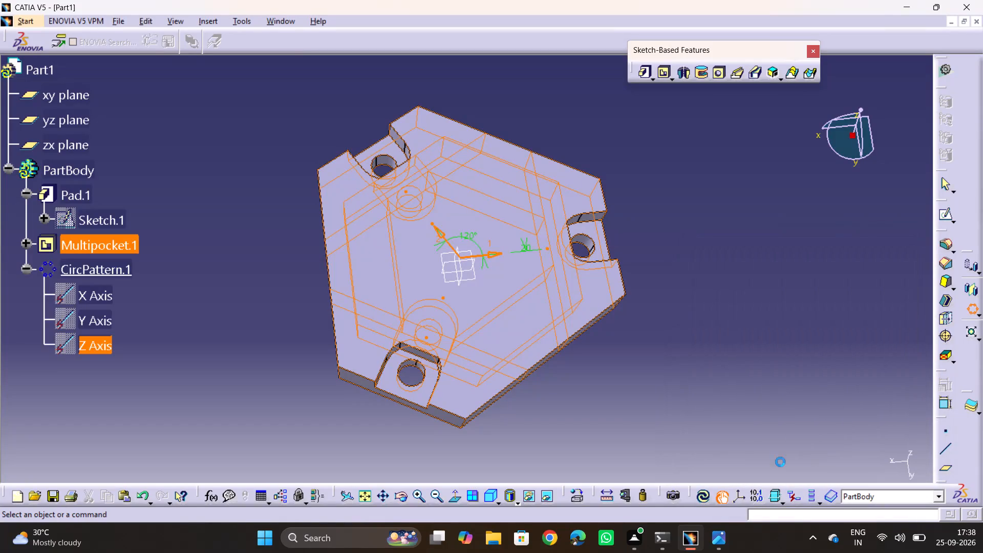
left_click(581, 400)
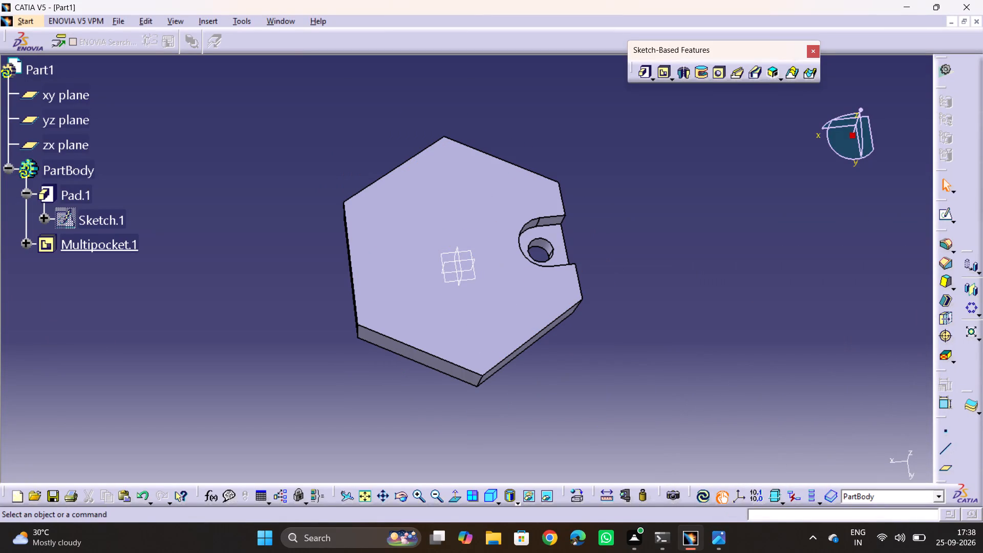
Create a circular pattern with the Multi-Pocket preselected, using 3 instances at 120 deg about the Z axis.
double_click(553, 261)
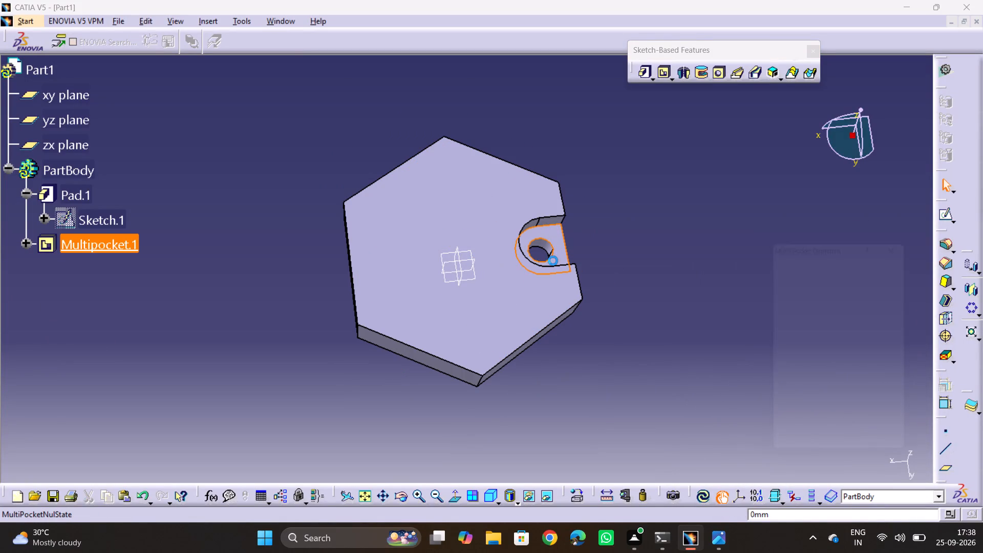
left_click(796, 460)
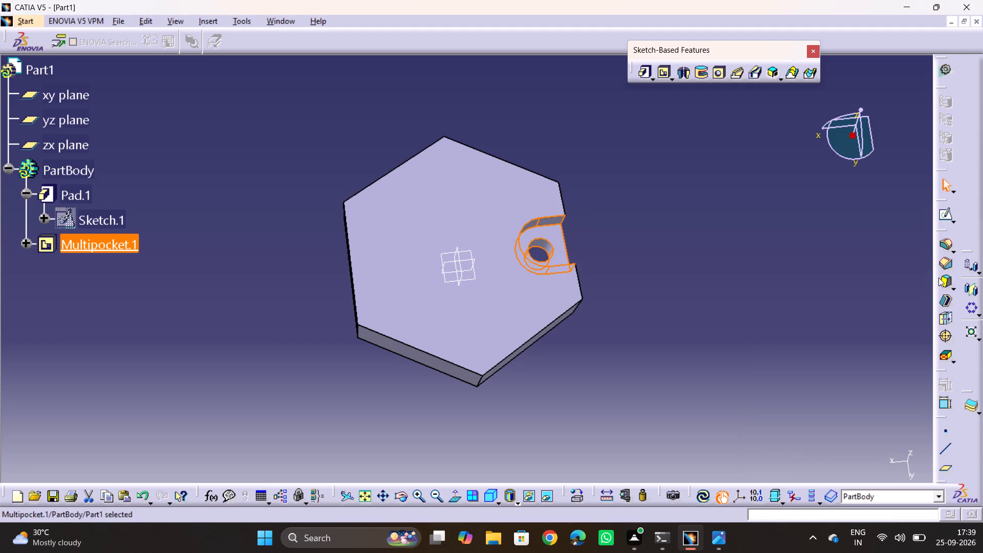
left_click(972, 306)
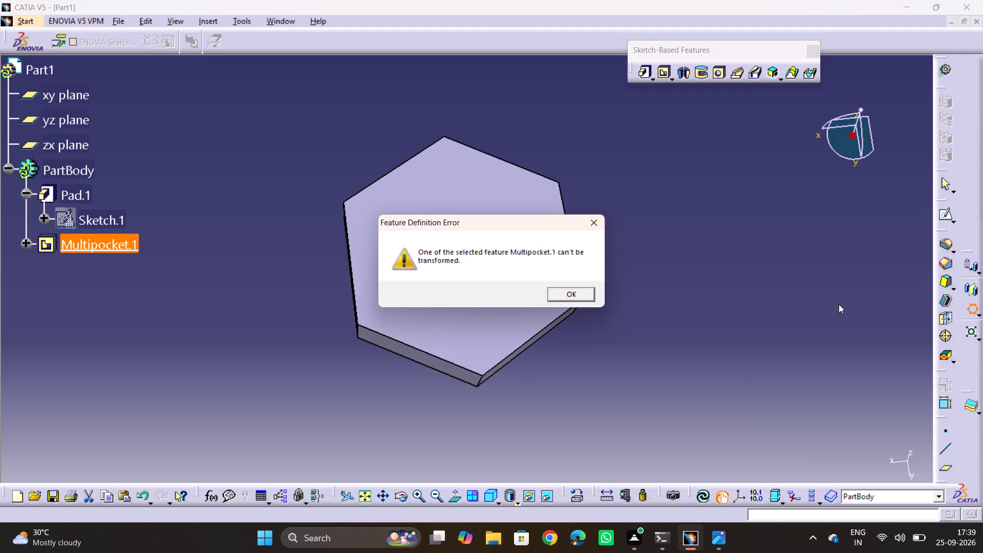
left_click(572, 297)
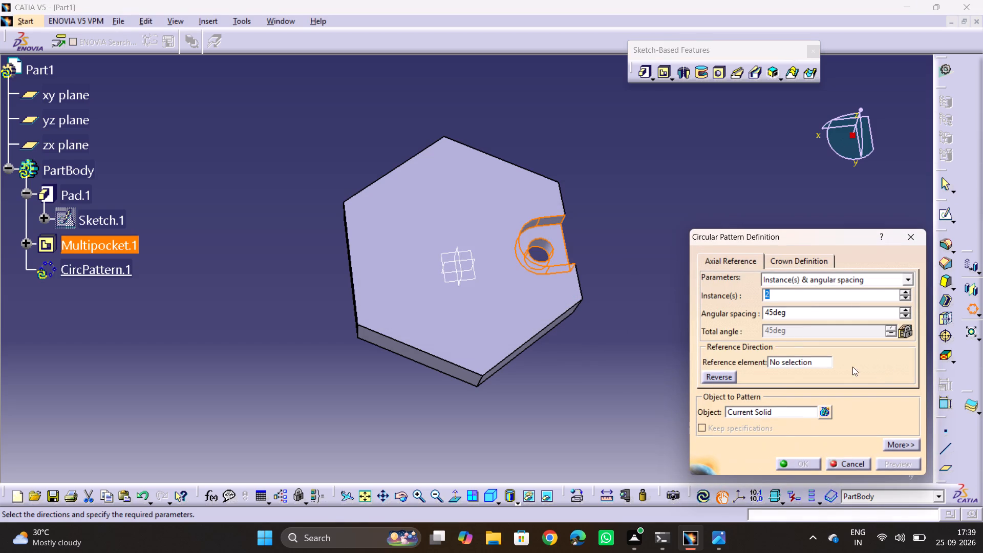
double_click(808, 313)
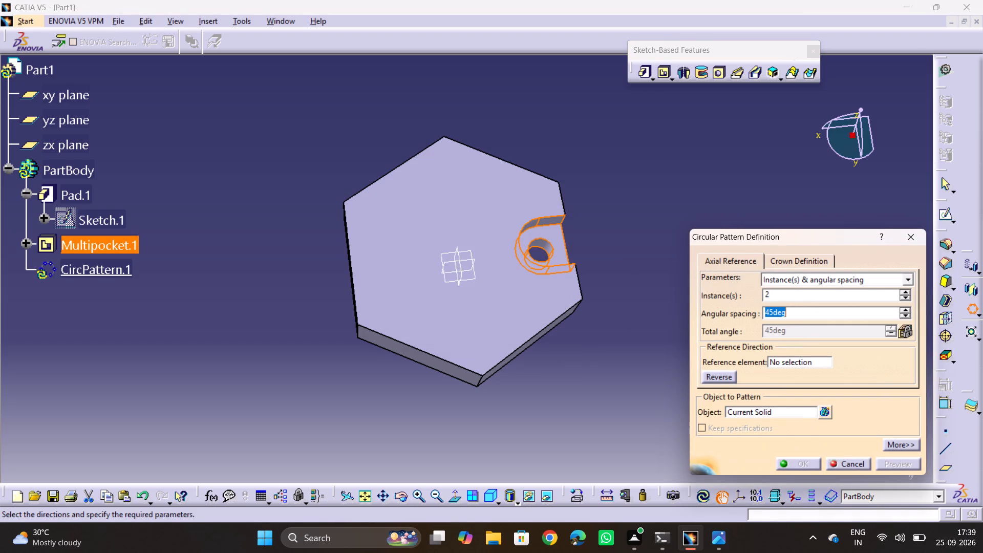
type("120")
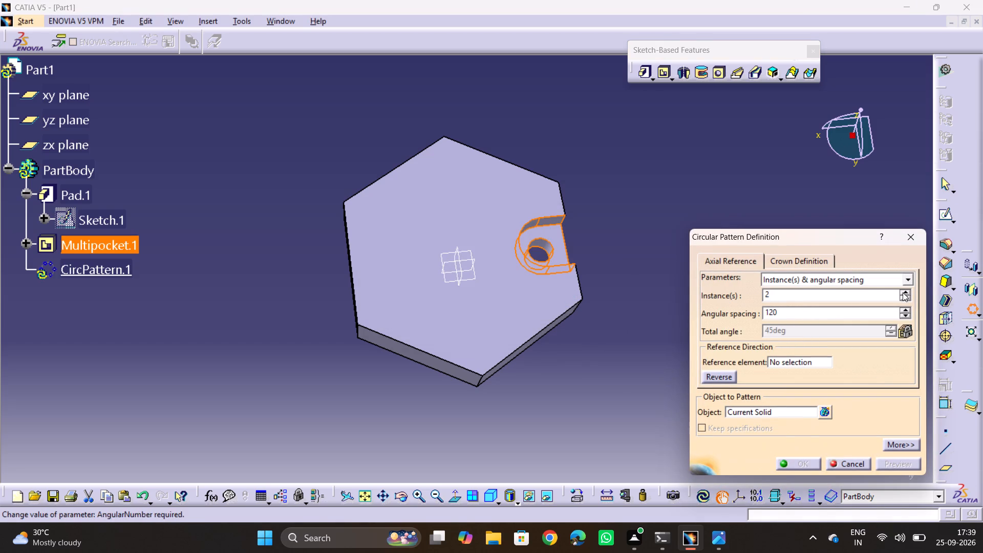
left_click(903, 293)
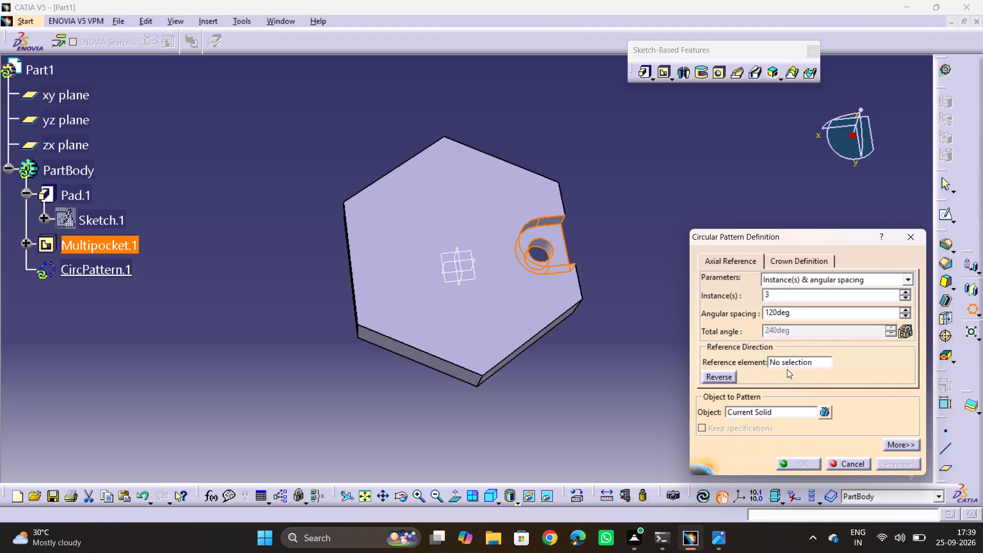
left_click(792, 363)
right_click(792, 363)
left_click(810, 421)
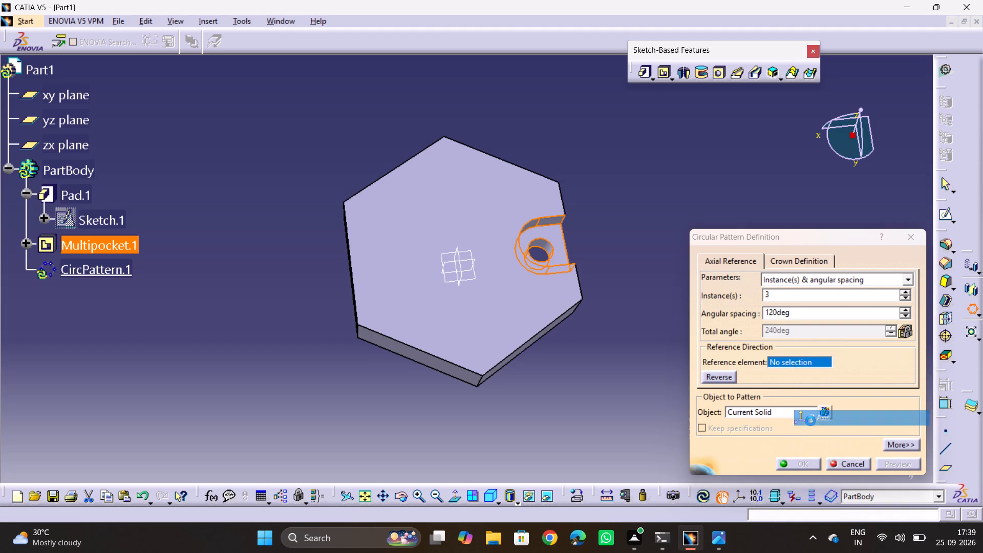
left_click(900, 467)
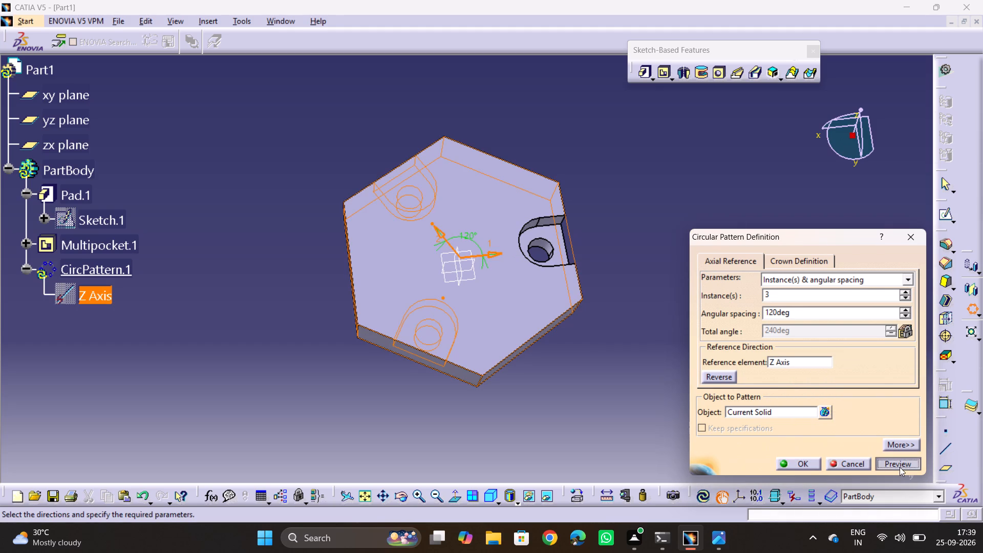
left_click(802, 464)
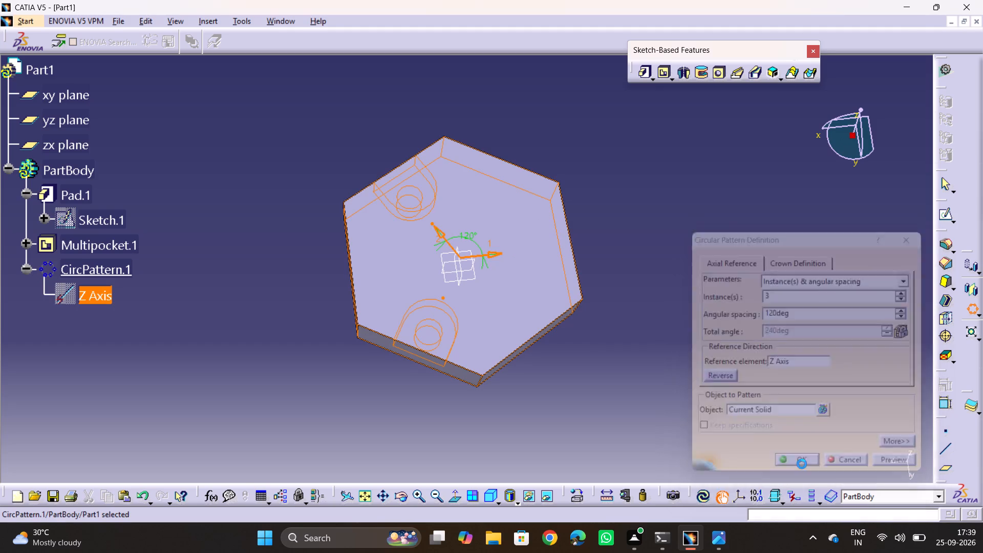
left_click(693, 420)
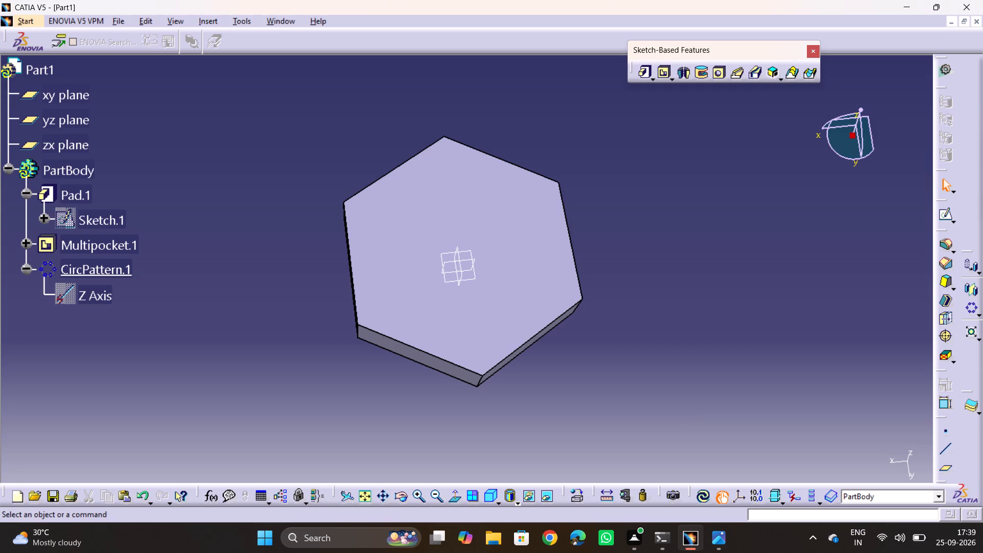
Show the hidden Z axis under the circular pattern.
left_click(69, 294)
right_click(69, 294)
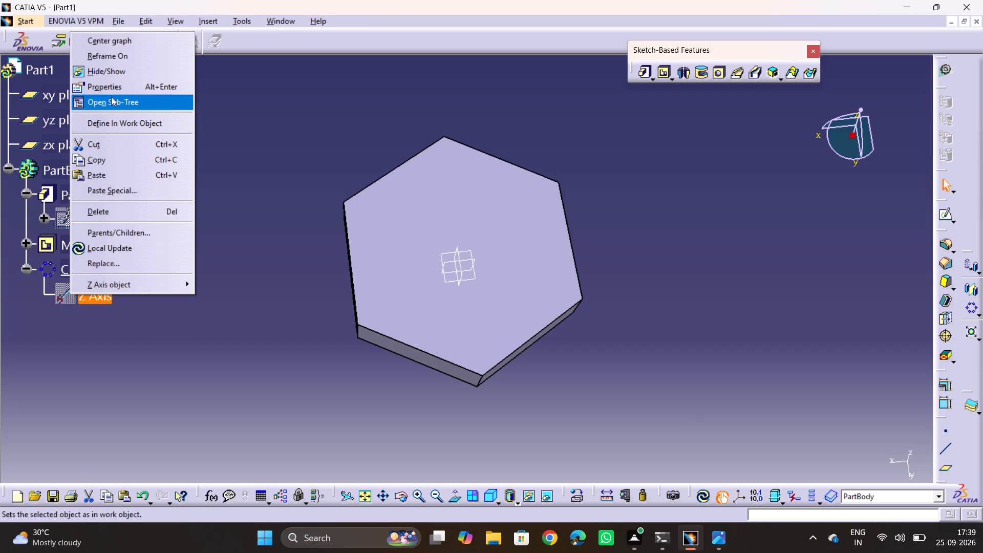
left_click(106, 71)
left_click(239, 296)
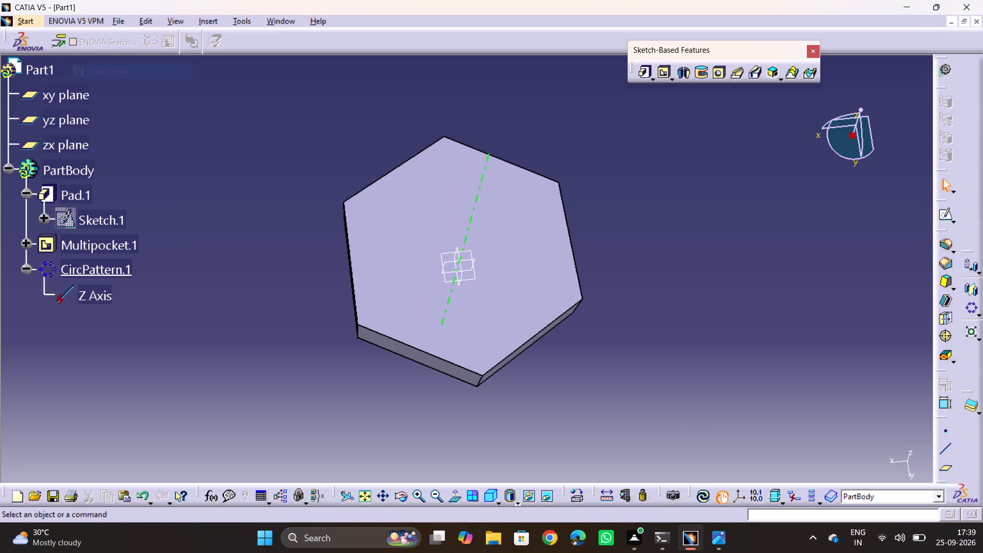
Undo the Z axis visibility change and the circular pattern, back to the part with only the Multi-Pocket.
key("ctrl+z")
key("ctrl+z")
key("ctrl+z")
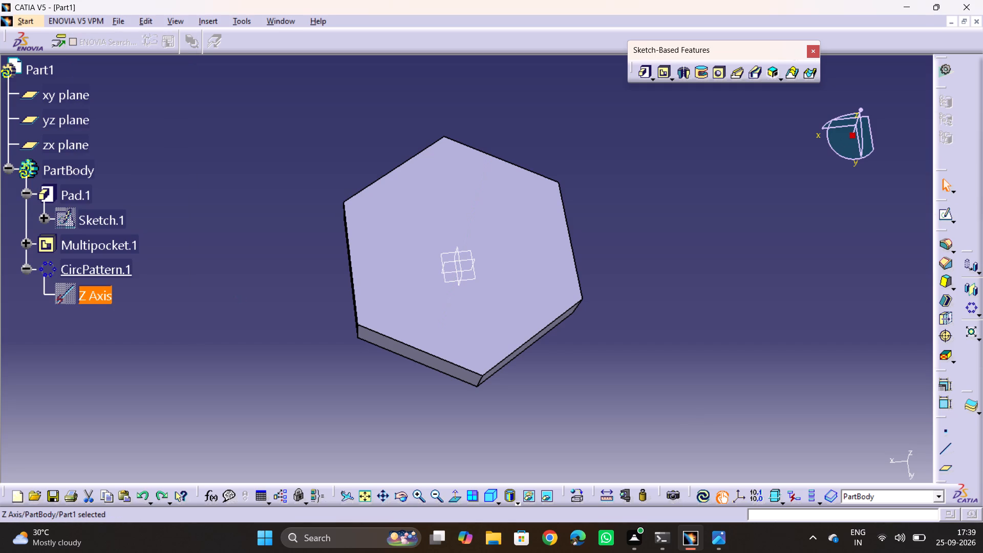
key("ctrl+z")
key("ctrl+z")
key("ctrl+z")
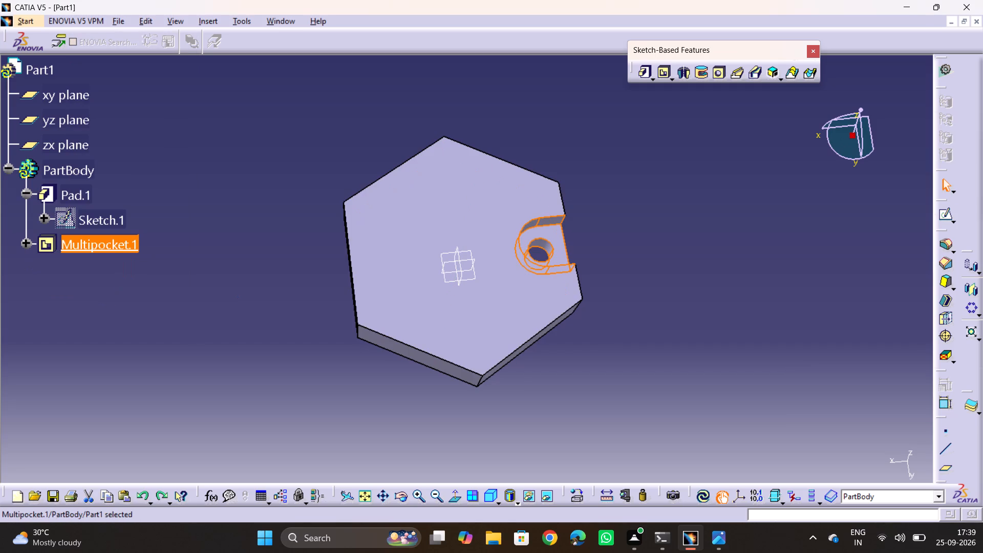
Define a new circular pattern with 3 instances at 120 deg about the Z axis, and preview it.
left_click(966, 307)
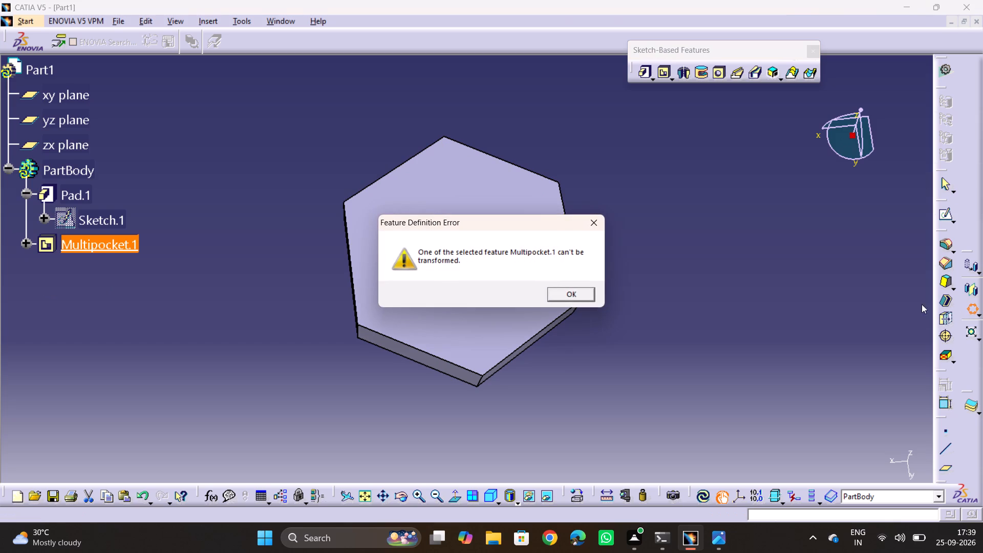
left_click(561, 291)
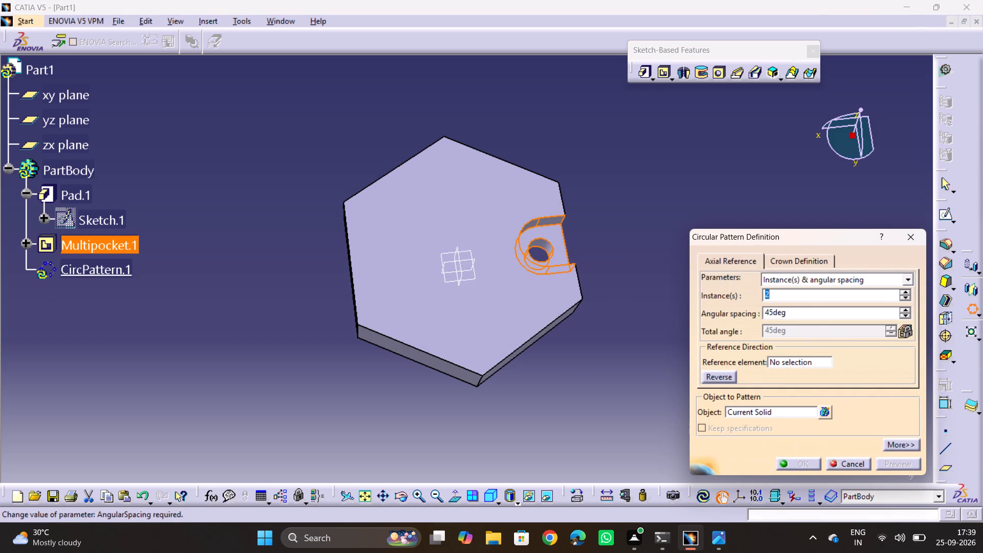
left_click(905, 295)
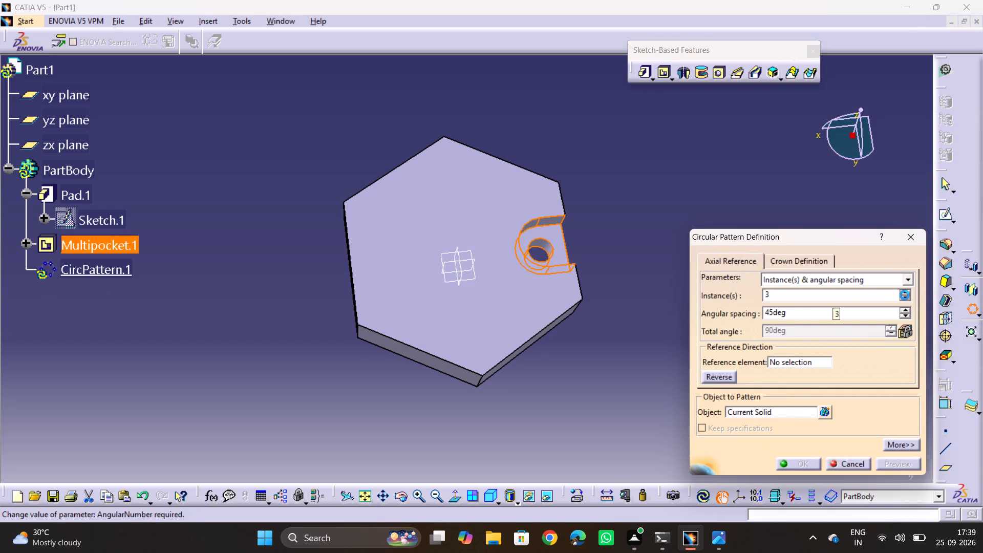
left_click(906, 274)
left_click(906, 274)
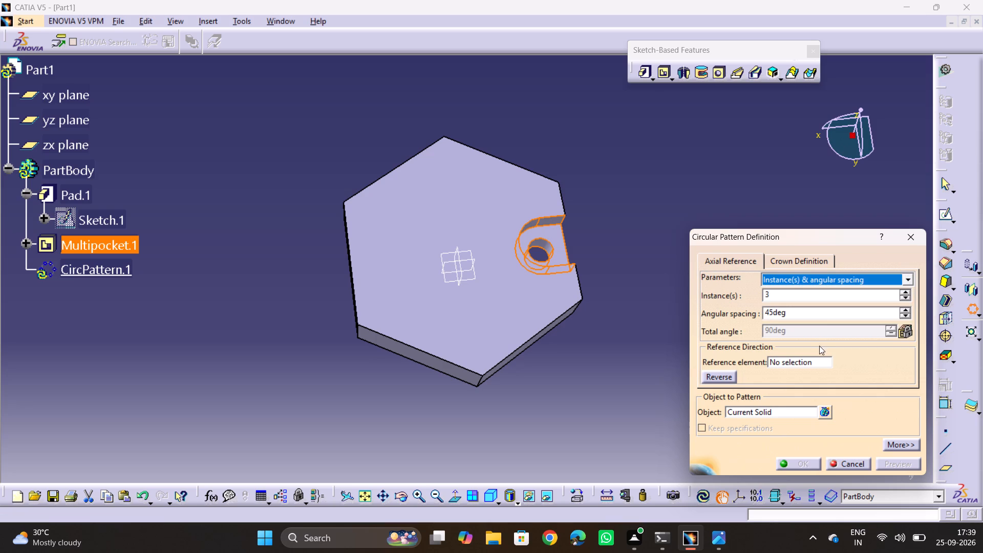
left_click_drag(863, 315, 740, 317)
type("120")
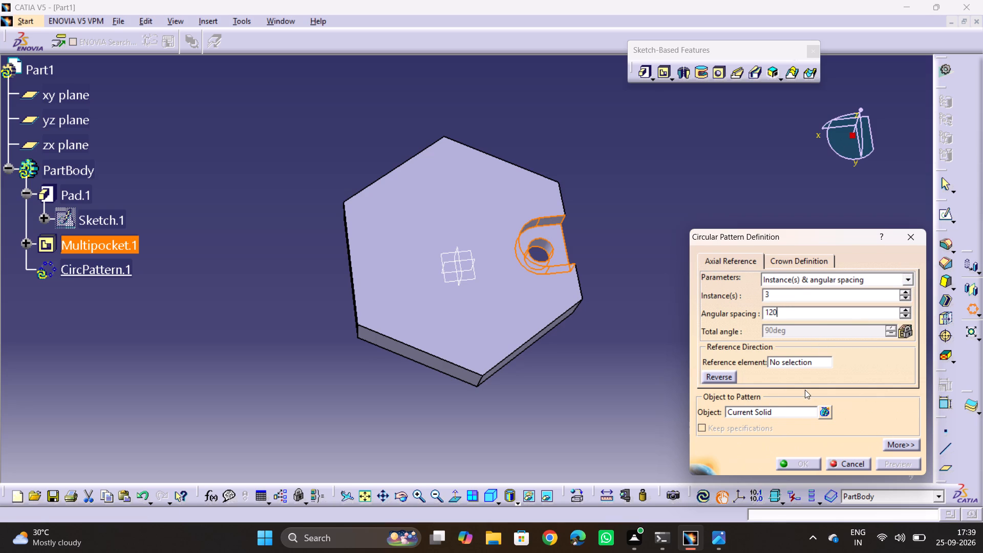
left_click(806, 366)
left_click(808, 363)
right_click(808, 363)
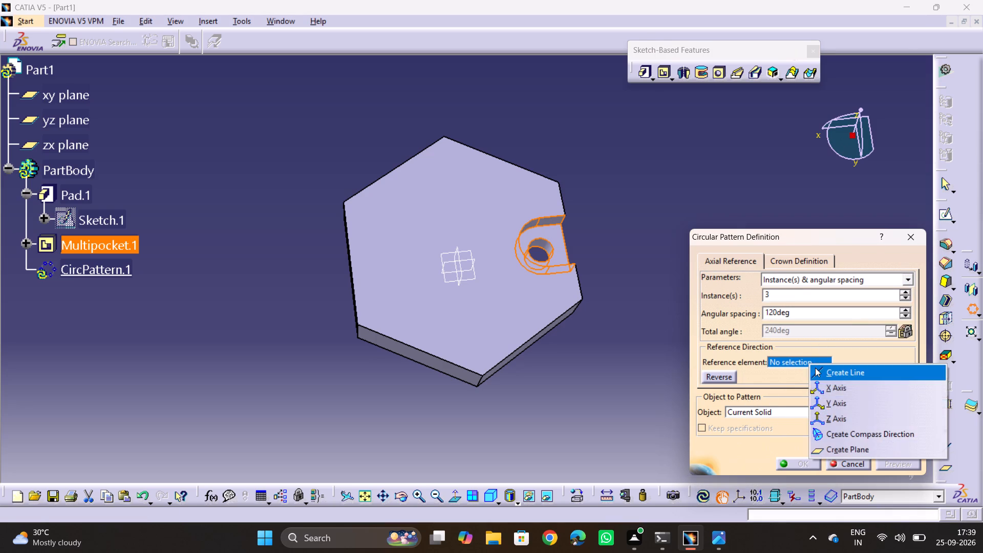
left_click(843, 421)
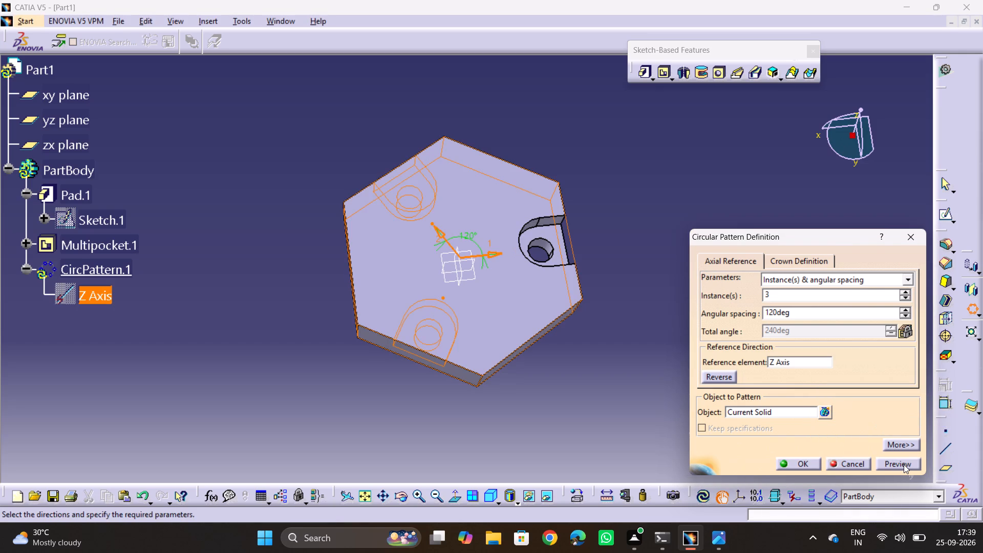
left_click(904, 464)
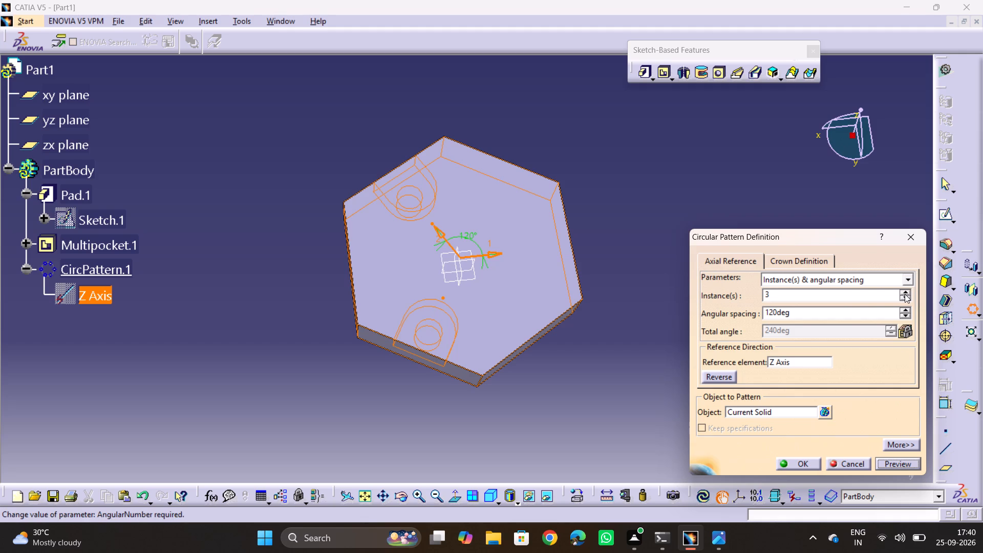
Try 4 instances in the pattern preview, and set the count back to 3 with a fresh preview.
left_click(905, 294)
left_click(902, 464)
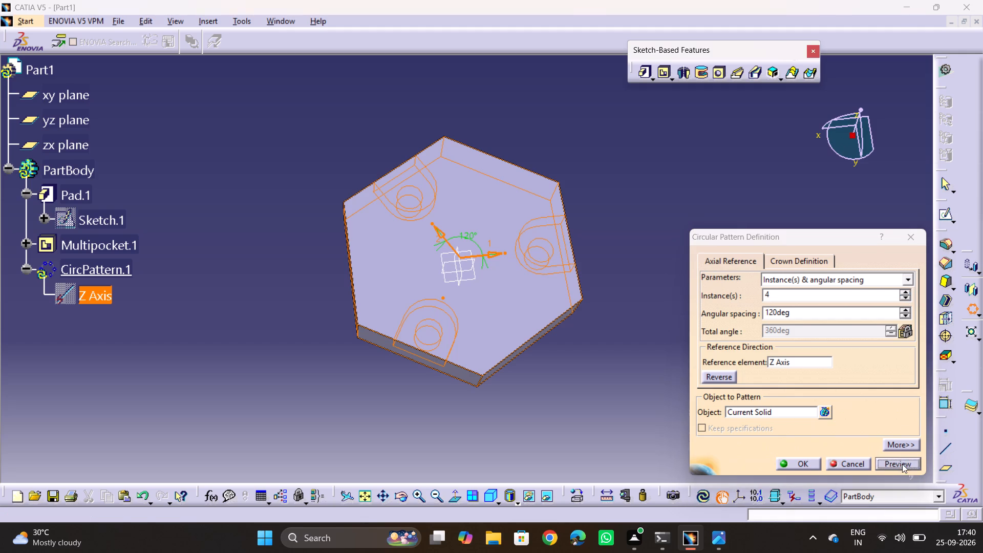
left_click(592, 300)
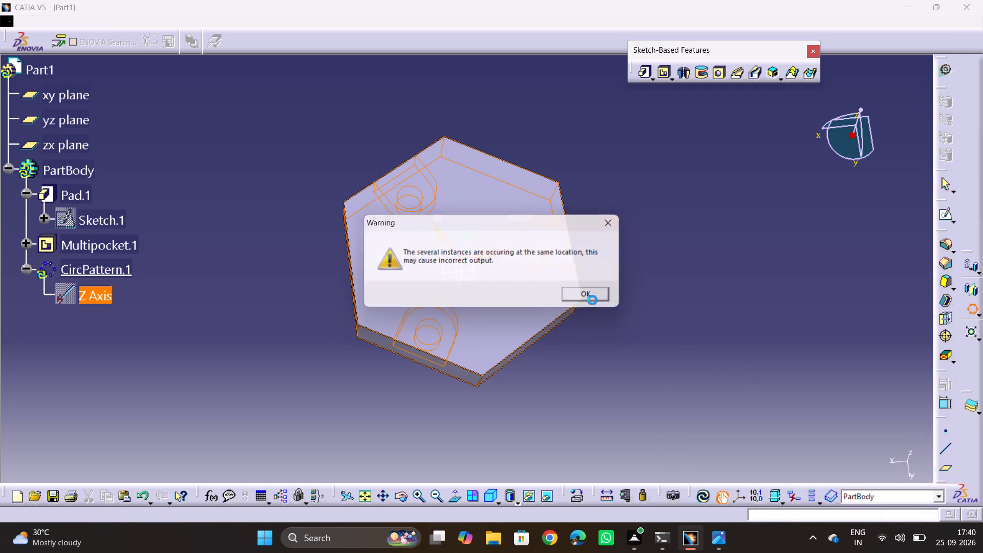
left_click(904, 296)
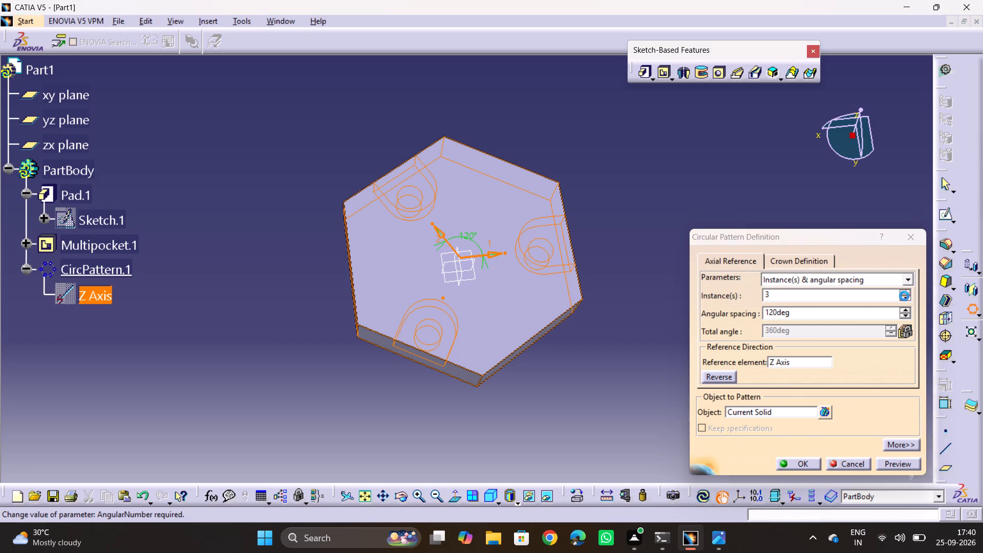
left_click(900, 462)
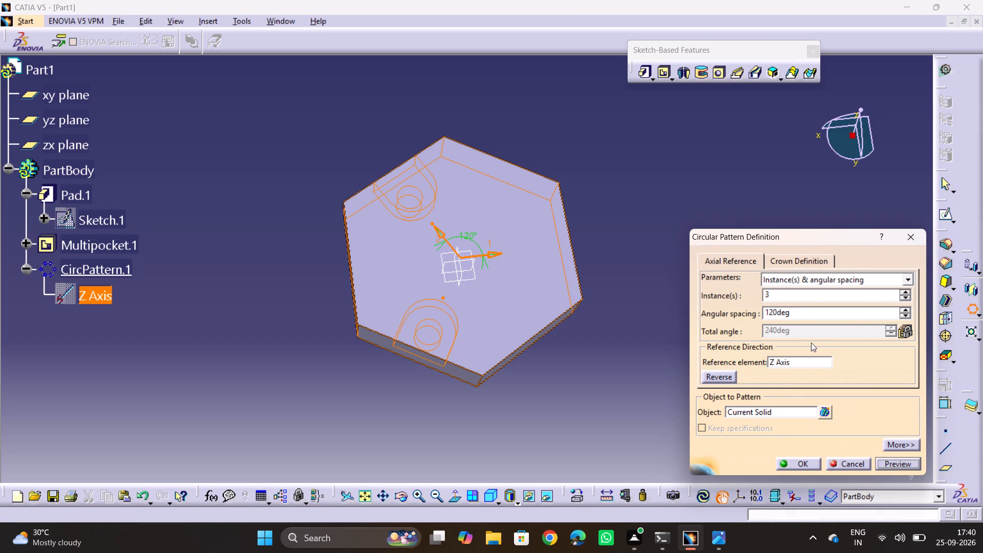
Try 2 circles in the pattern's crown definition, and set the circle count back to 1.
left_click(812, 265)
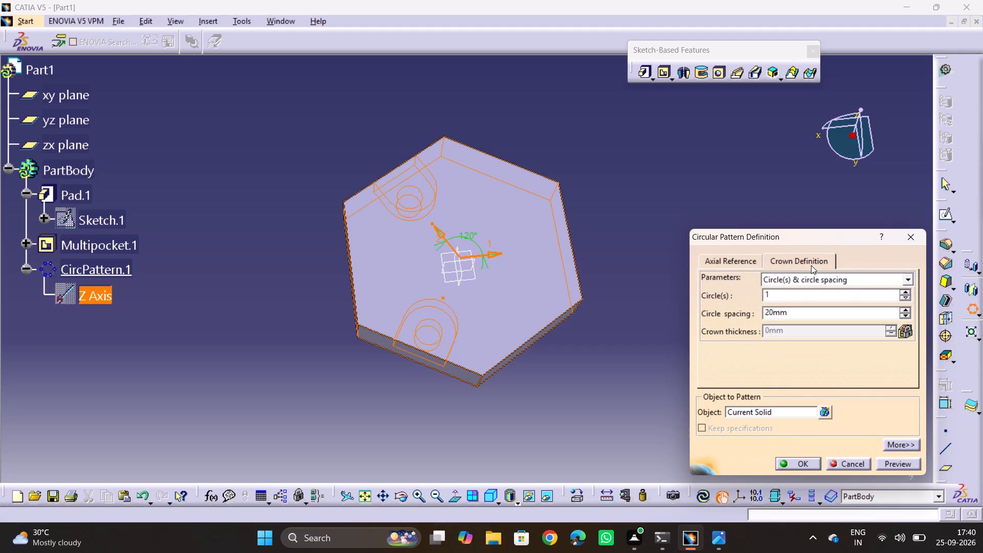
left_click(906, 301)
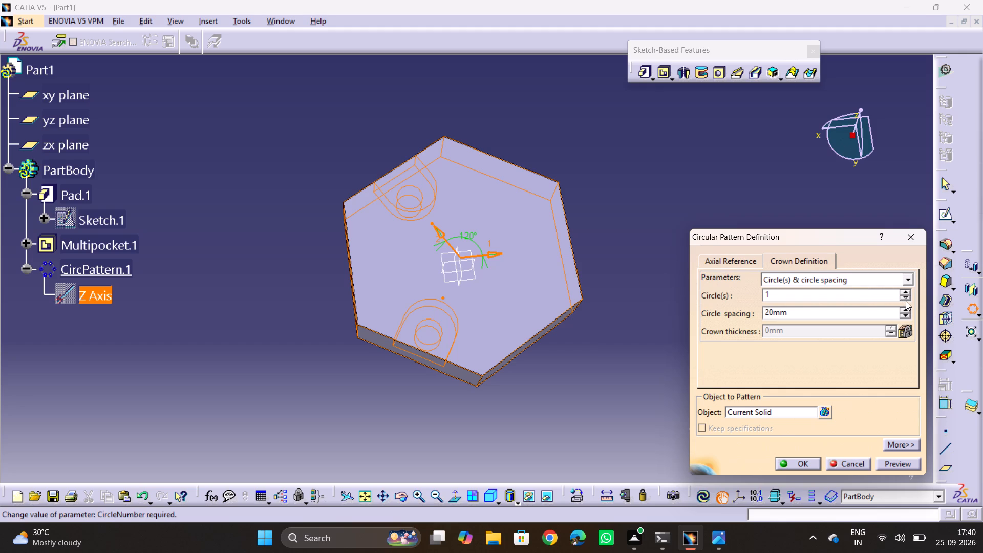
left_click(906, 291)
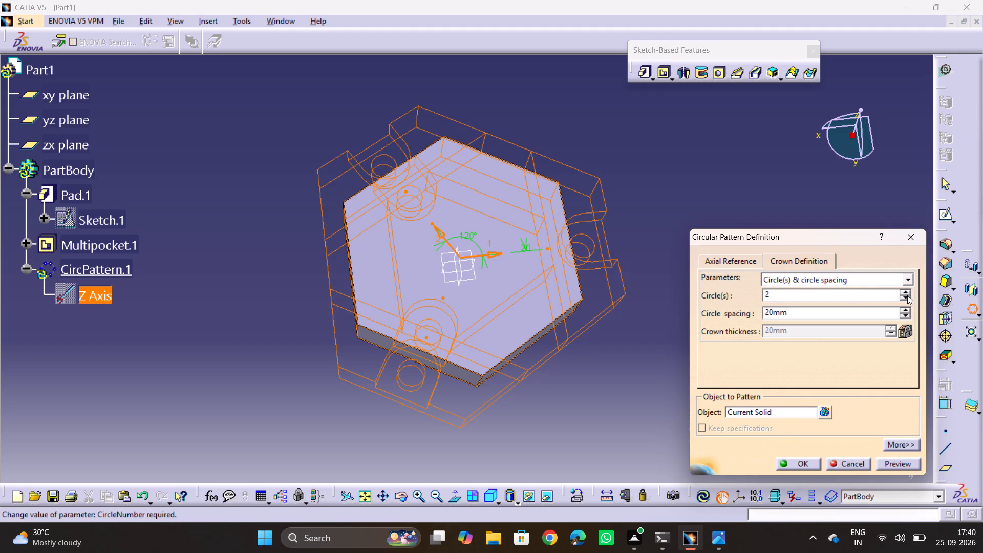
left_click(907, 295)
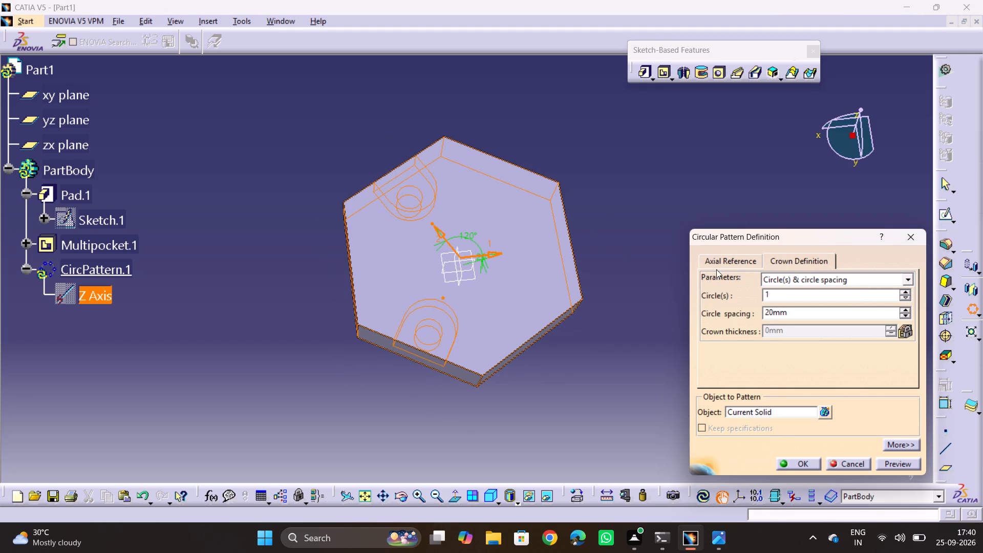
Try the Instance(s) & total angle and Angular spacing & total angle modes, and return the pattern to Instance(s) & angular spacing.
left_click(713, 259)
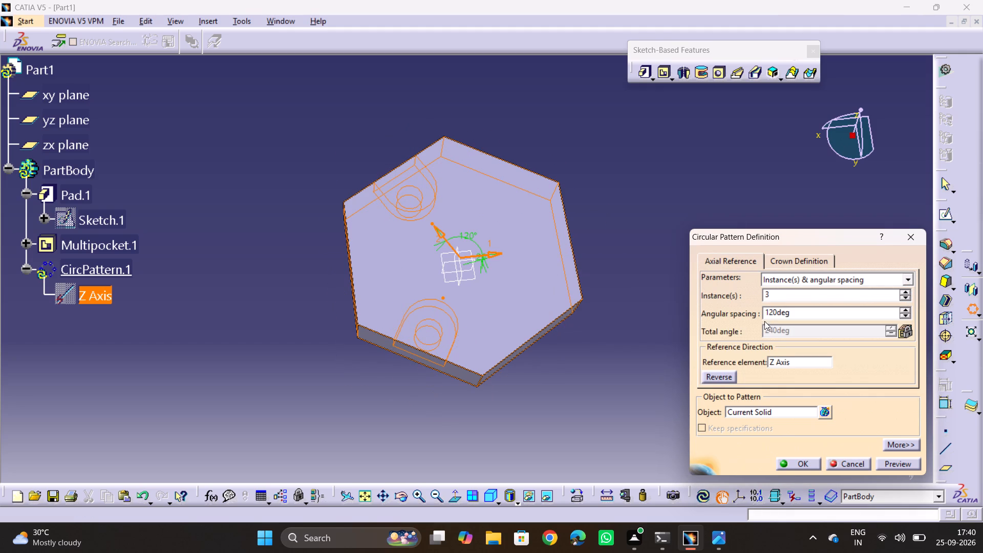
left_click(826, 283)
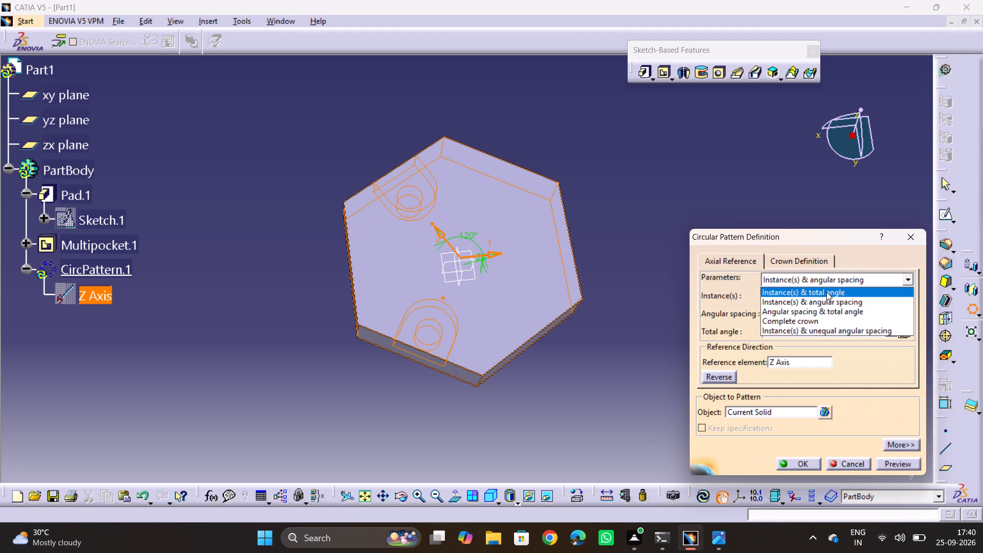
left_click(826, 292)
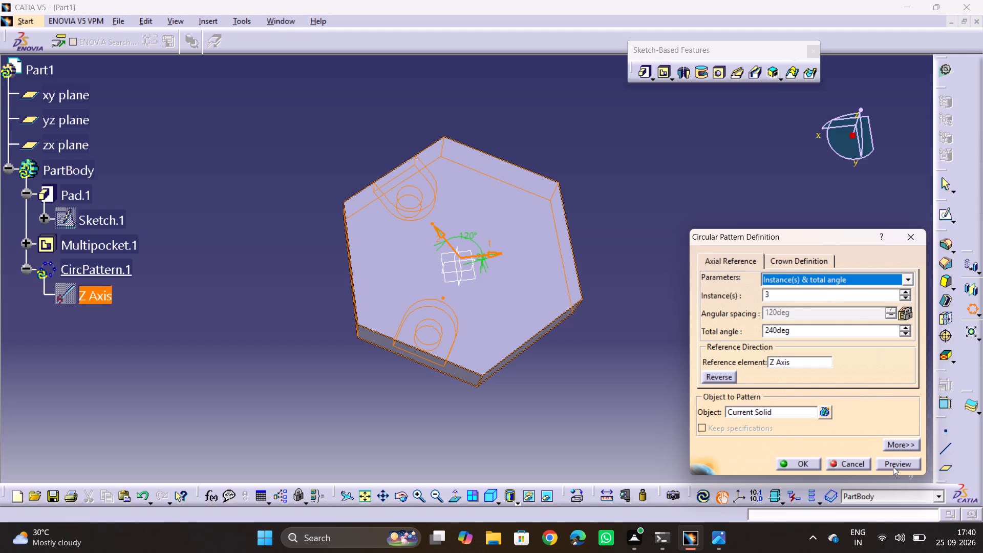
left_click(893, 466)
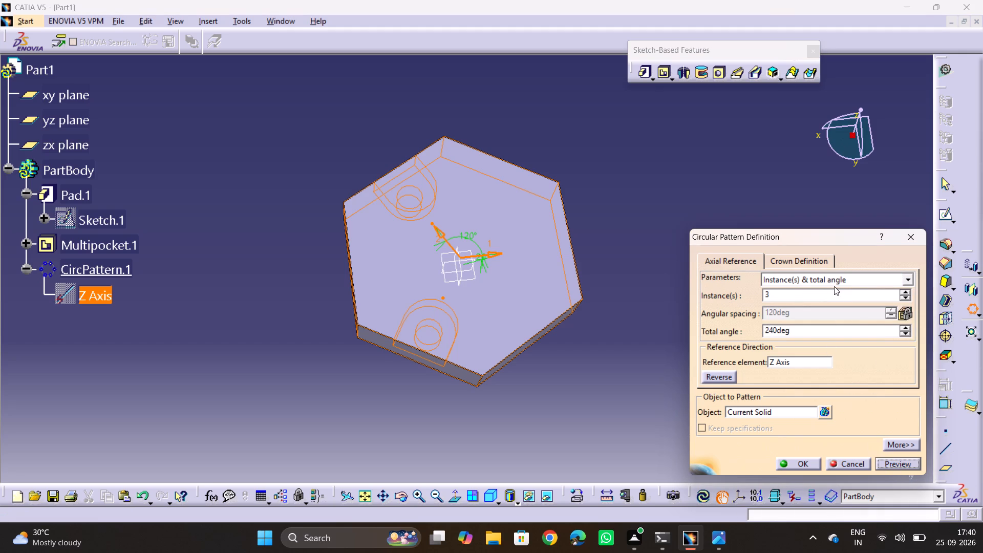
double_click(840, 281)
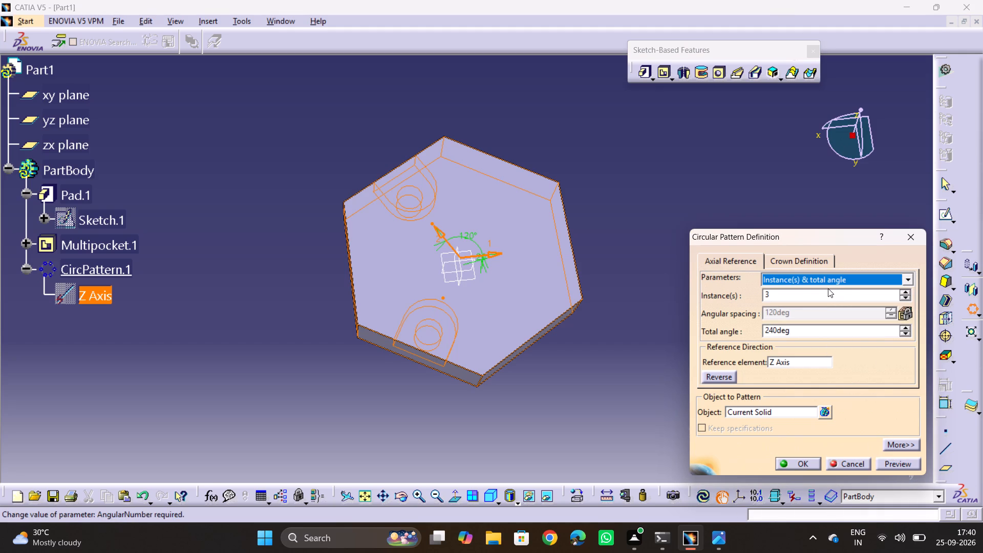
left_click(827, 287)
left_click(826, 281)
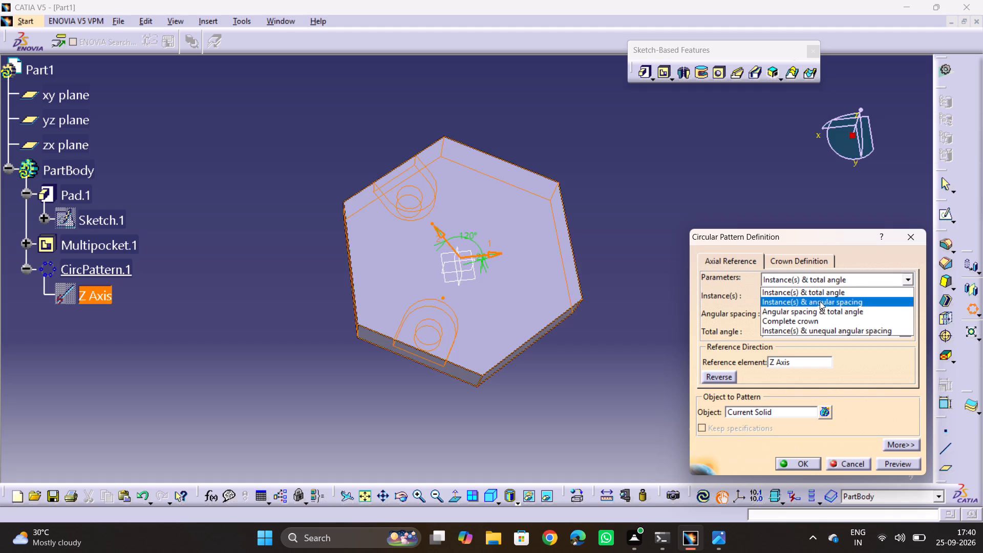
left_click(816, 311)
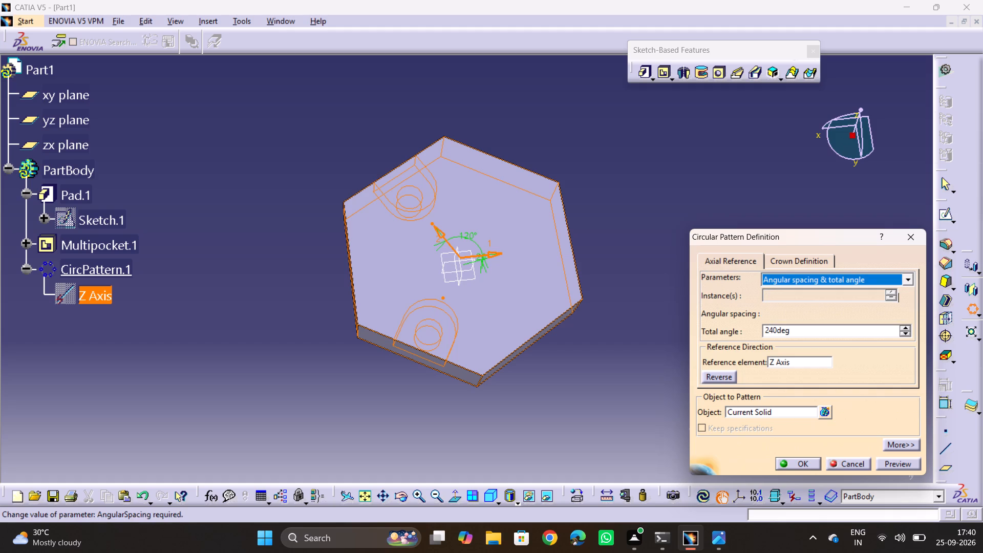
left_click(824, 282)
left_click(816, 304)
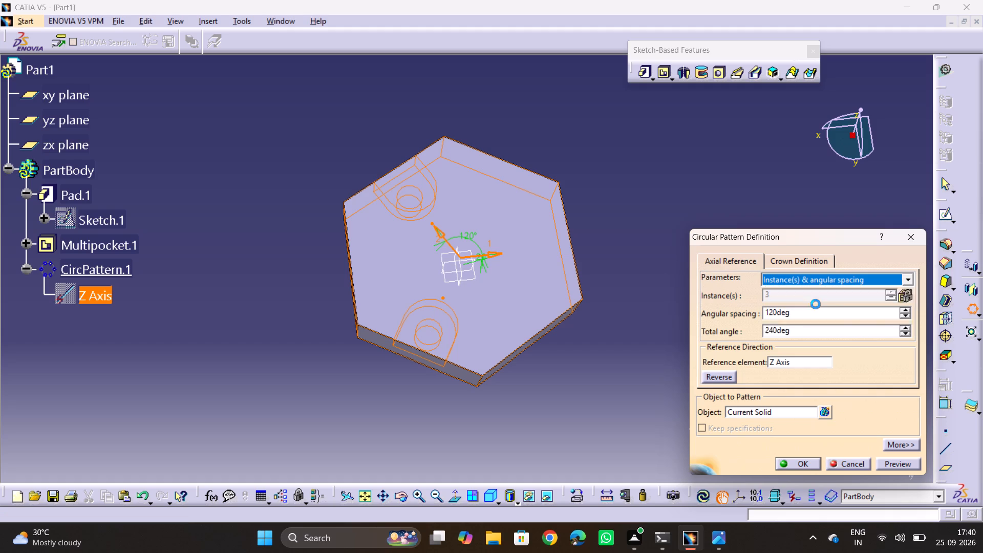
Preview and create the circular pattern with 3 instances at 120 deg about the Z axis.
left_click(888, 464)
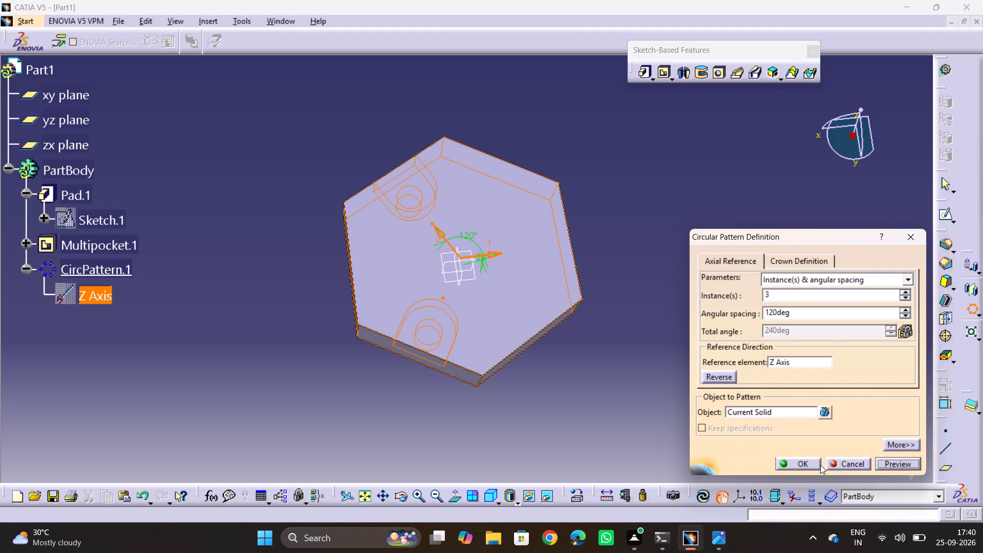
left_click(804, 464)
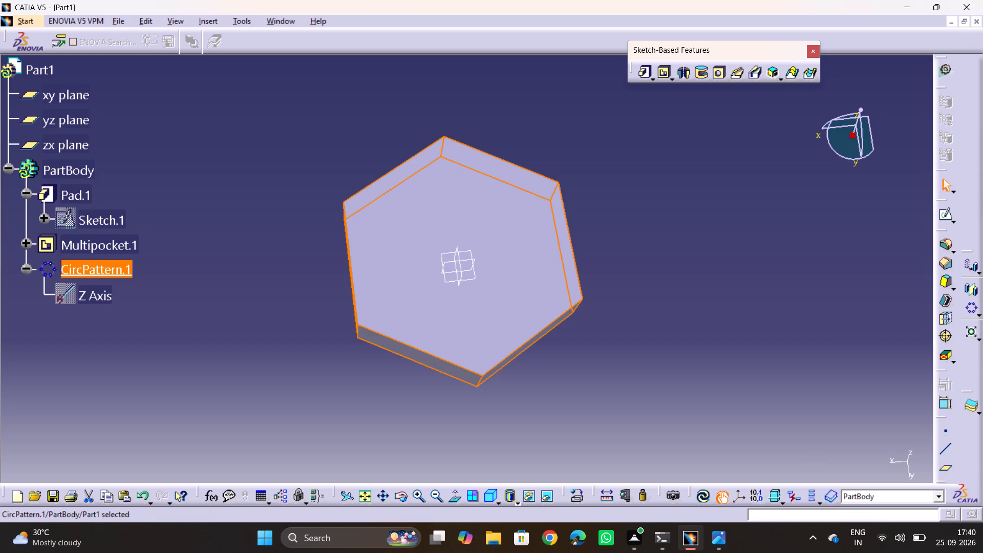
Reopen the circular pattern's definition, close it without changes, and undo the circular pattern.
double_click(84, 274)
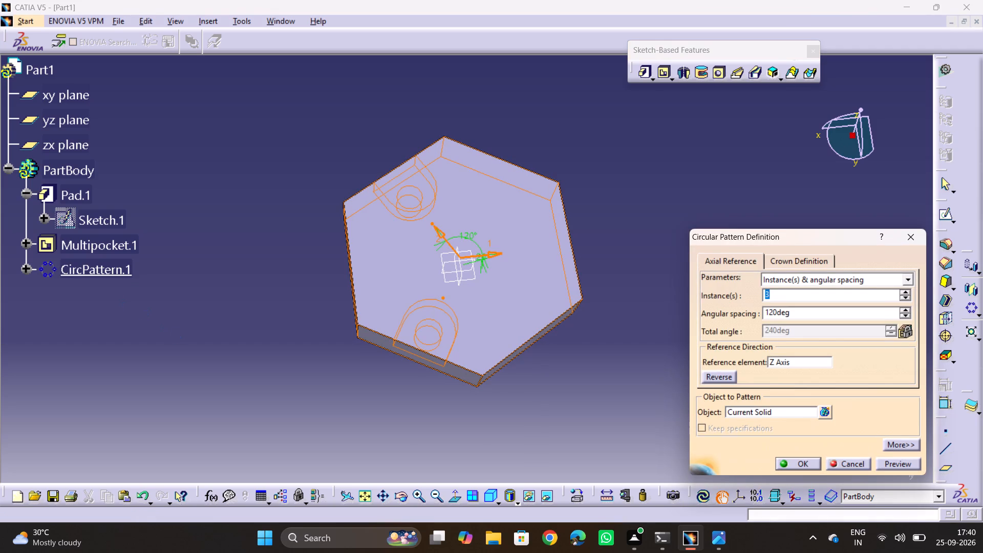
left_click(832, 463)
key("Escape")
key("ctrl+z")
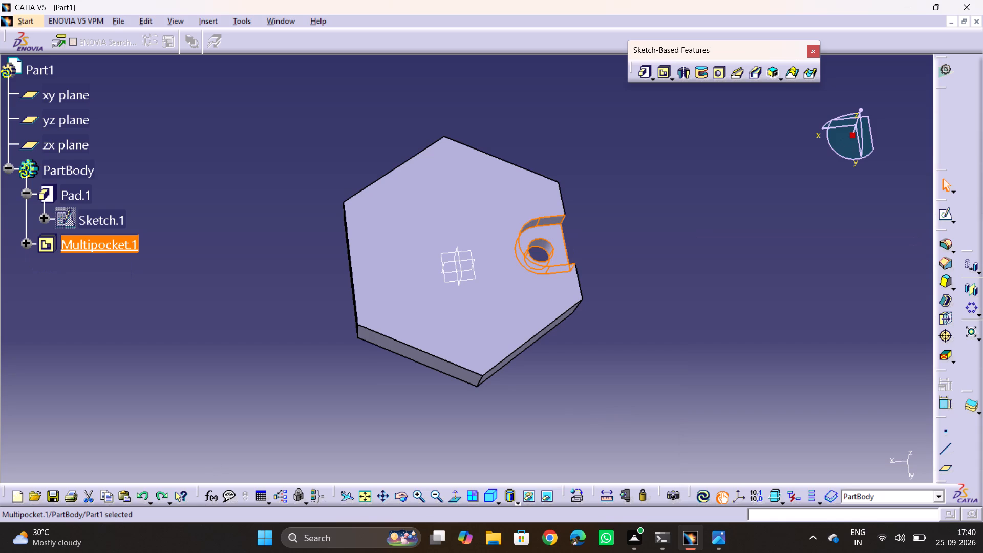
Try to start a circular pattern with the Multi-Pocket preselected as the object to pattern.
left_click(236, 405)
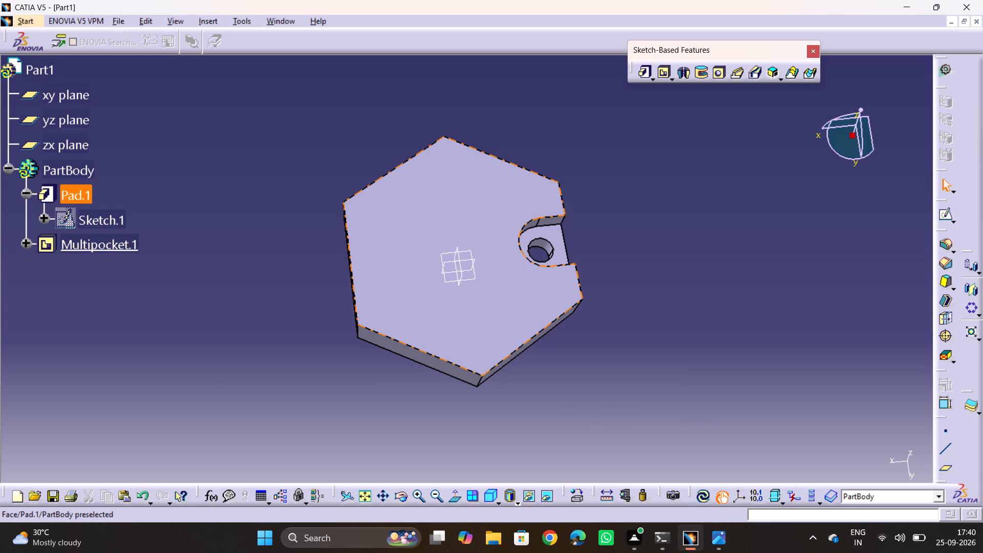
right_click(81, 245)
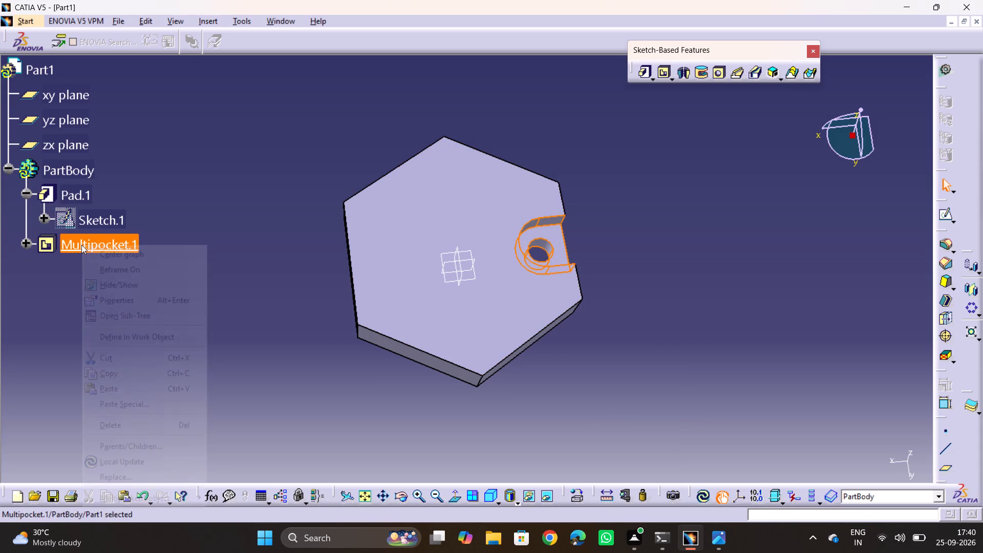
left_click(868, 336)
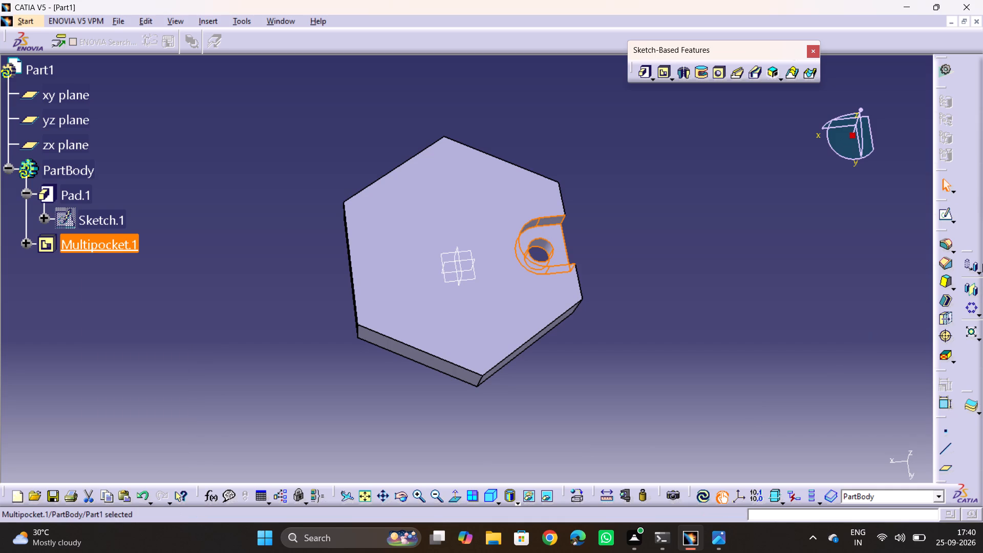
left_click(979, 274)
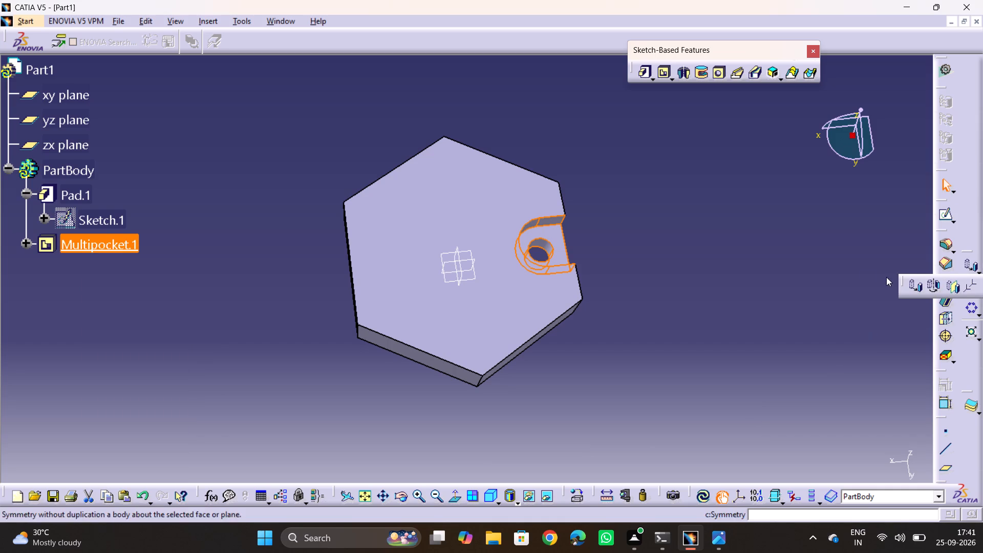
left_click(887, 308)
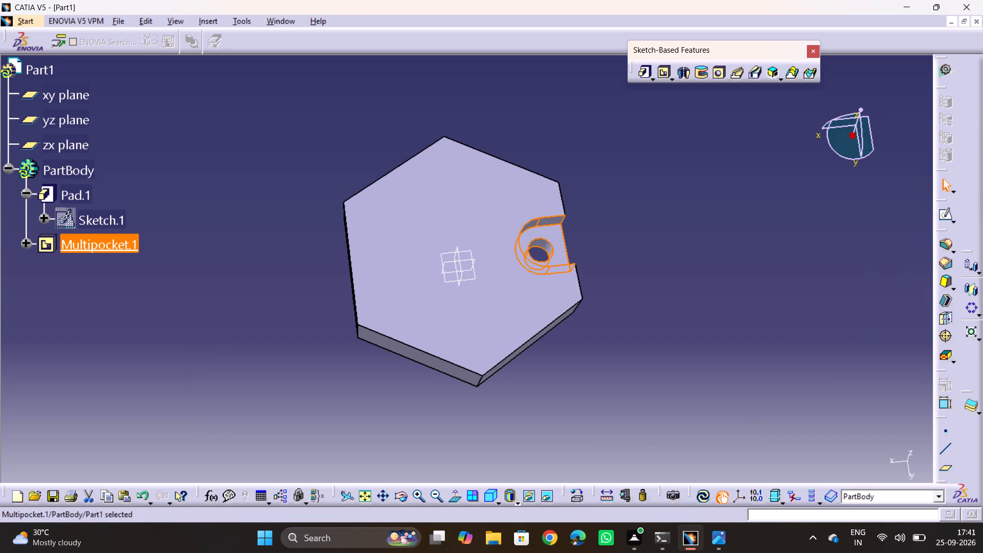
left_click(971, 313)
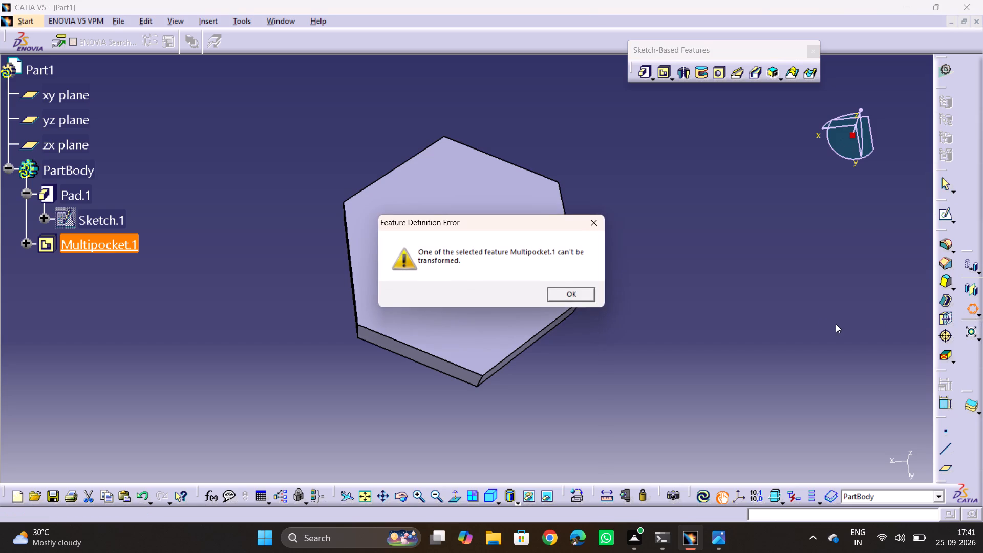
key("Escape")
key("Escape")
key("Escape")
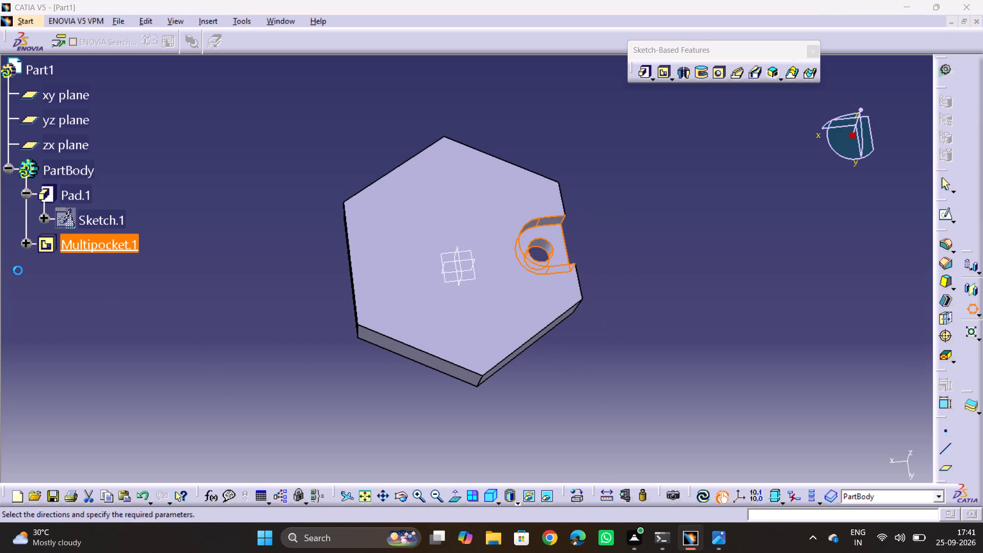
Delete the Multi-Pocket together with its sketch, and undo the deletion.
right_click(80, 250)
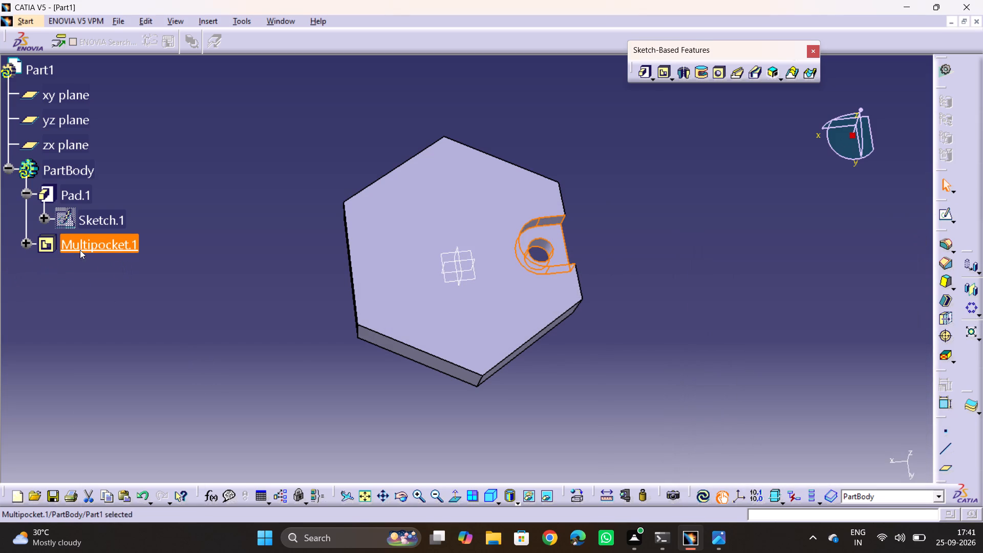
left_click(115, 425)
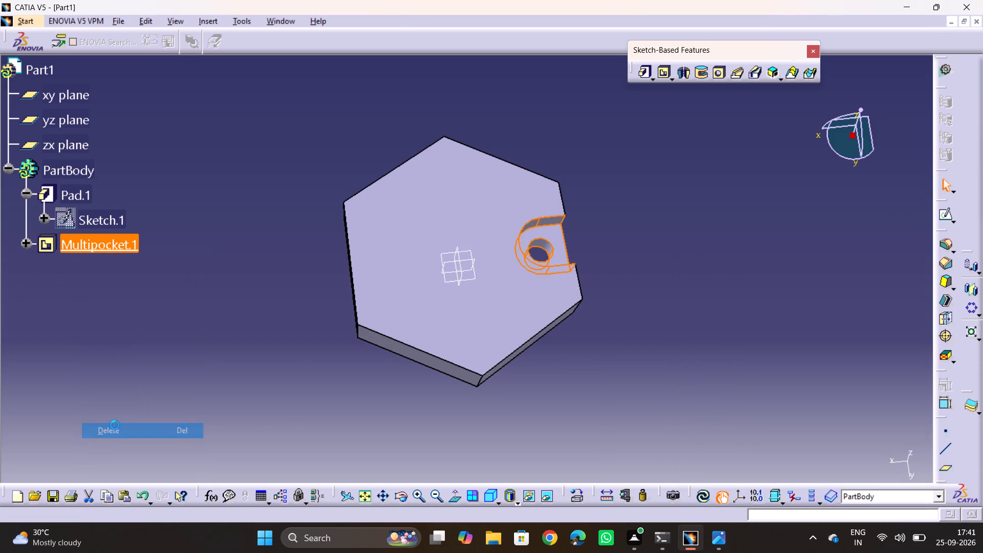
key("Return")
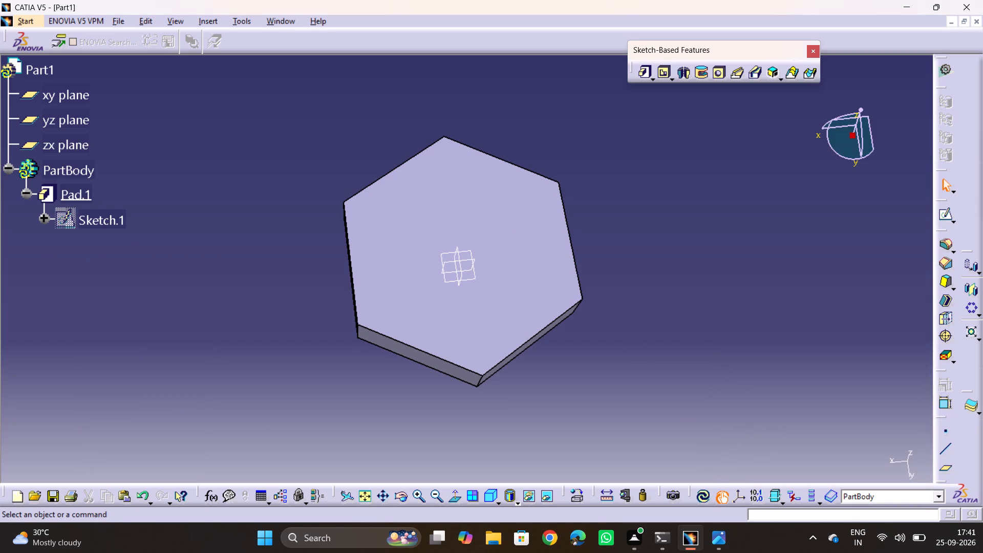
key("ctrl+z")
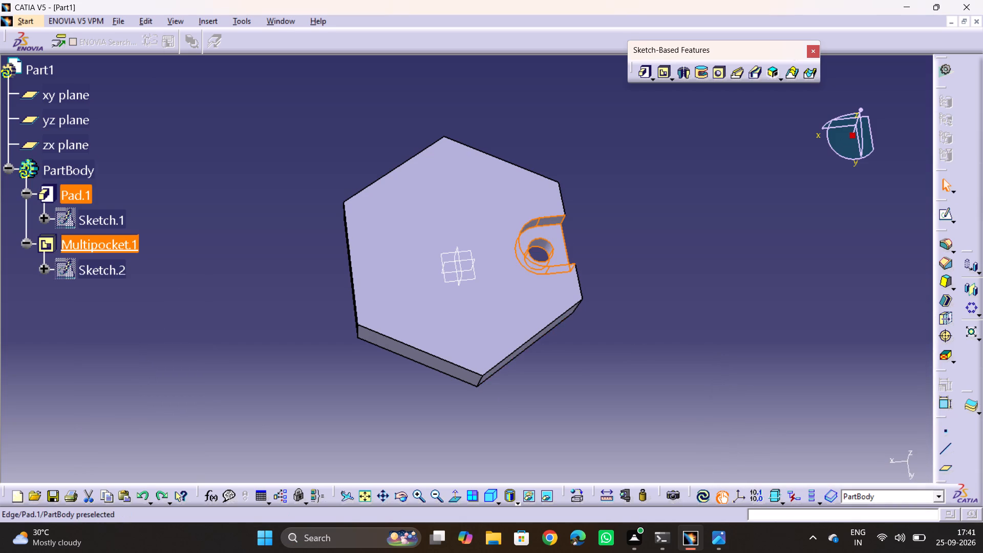
Delete the Multi-Pocket without its aggregated elements, keeping Sketch.2 with the U-shaped profile and circle.
left_click(757, 280)
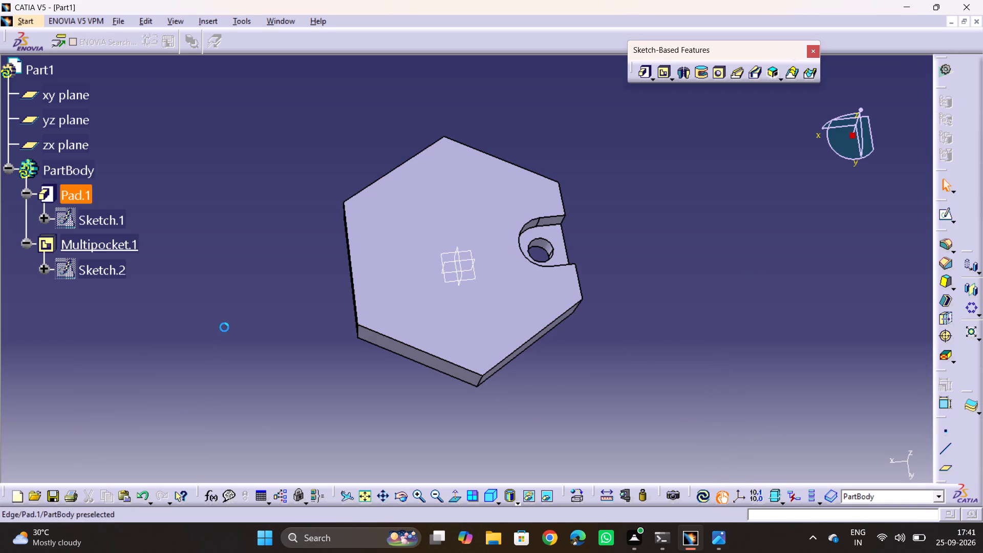
left_click(63, 243)
right_click(63, 243)
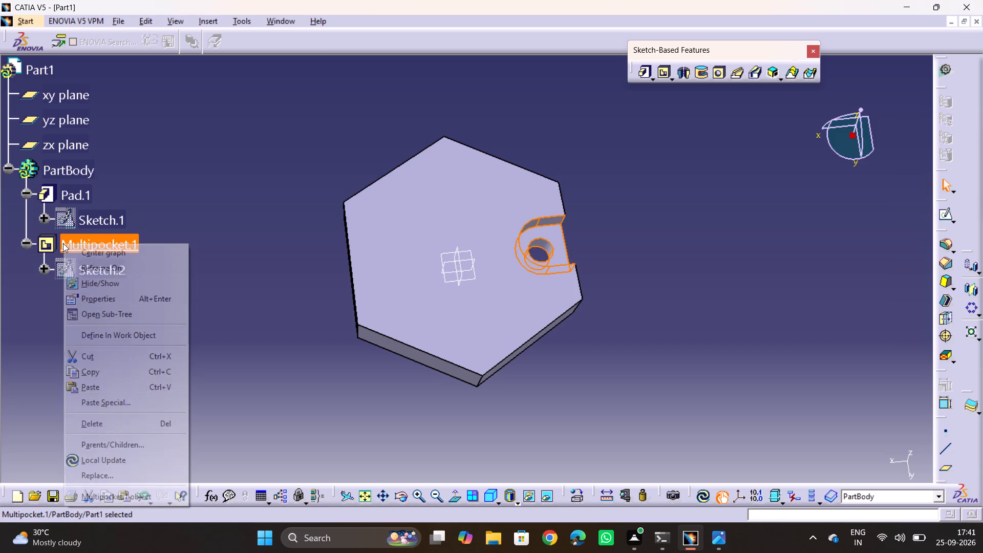
left_click(100, 431)
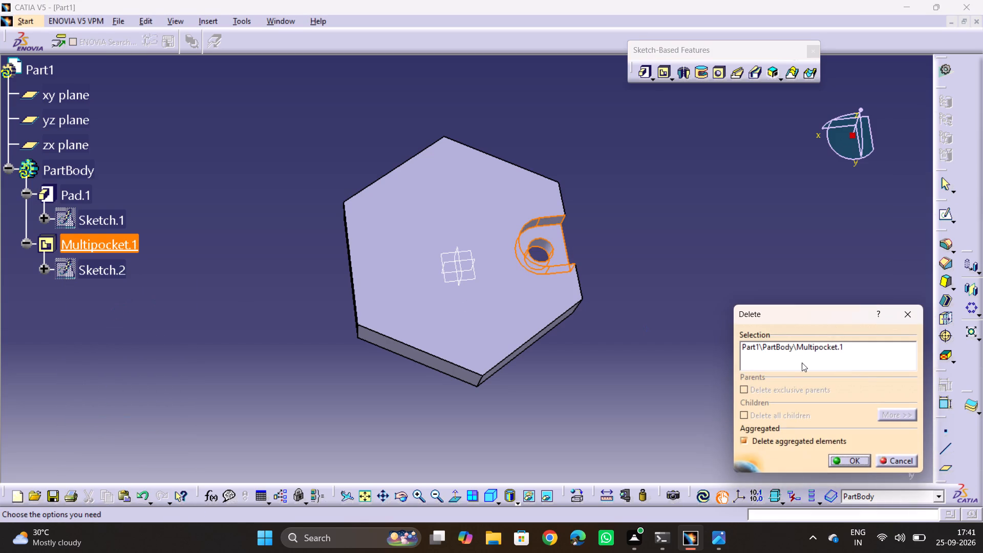
left_click(772, 445)
key("Return")
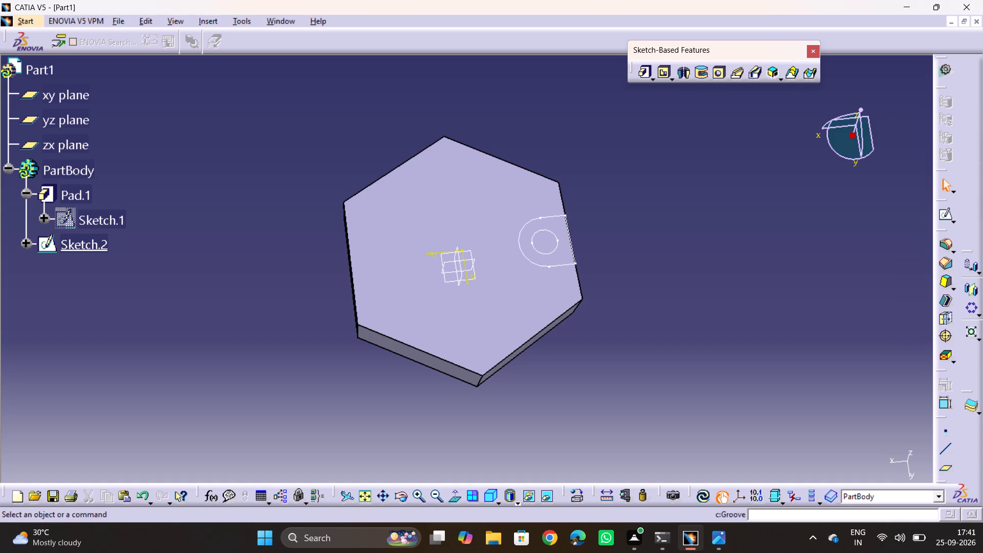
Open Sketch.2 with the U-shaped pocket profile and 12 mm circle for editing.
middle_click_drag(671, 133, 670, 116, "ctrl")
left_click(570, 243)
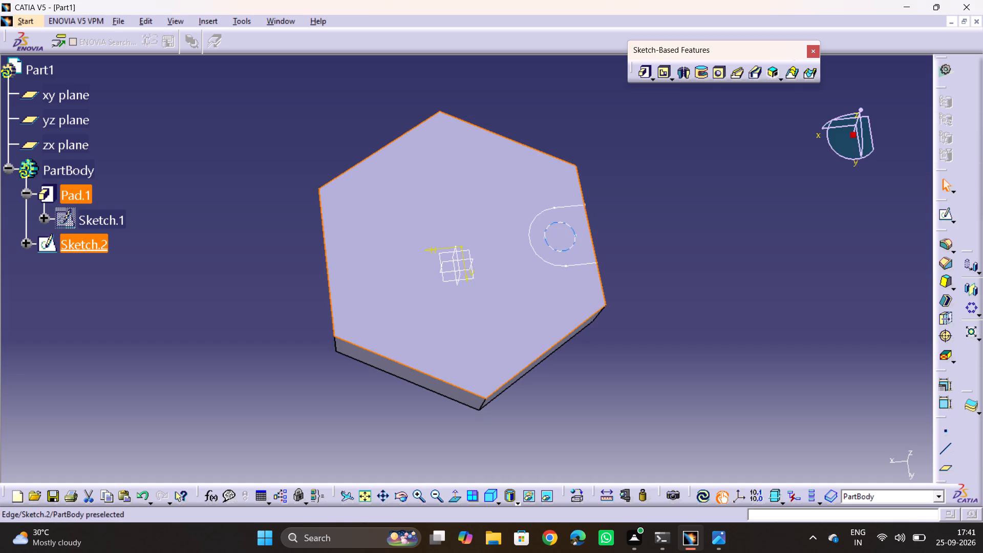
left_click(570, 252)
key("Print")
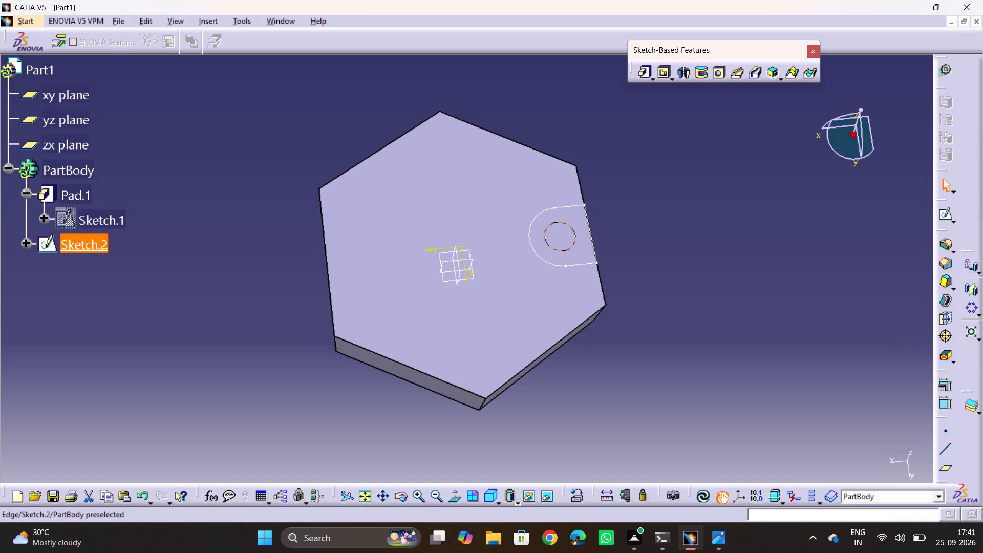
key("Escape")
key("Escape")
key("Escape")
key("Escape")
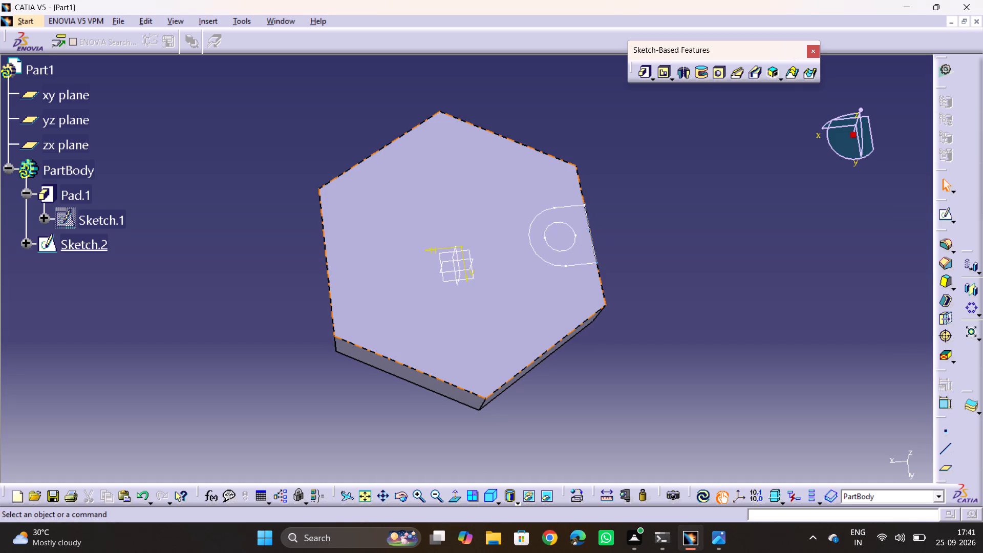
double_click(573, 245)
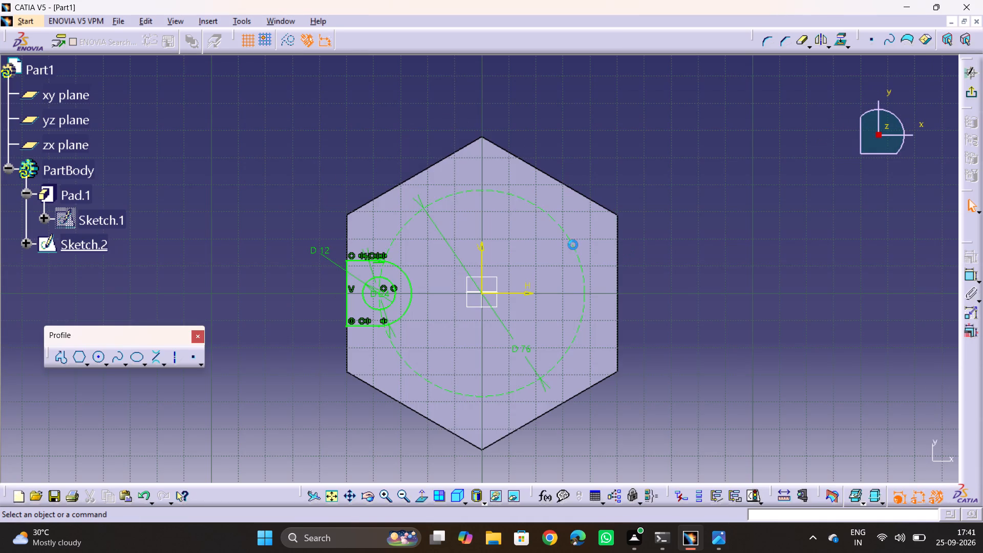
Delete the 12 mm circle from Sketch.2, leaving the U-shaped profile, and exit the sketch.
middle_click_drag(373, 304, 419, 230, "ctrl")
middle_click_drag(419, 230, 739, 215)
scroll(419, 230, "up", 1)
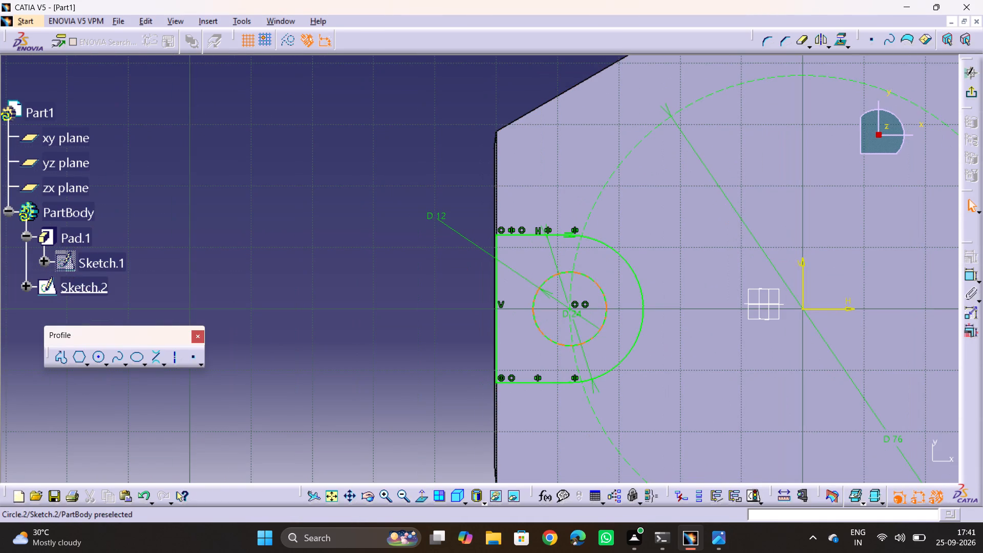
left_click(597, 333)
key("Delete")
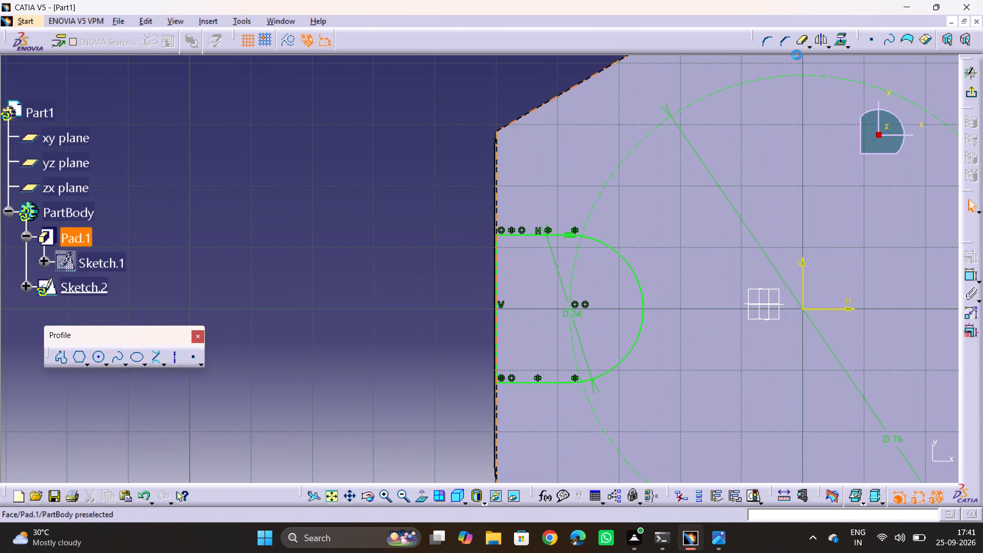
left_click(978, 93)
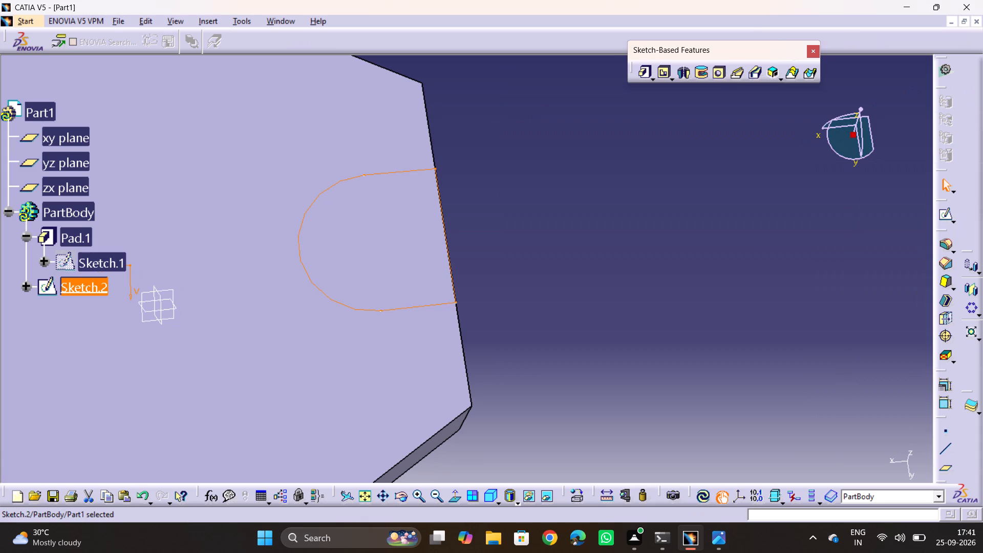
Cut a pocket 10 mm deep from the U-shaped profile in Sketch.2.
left_click(673, 76)
left_click(687, 90)
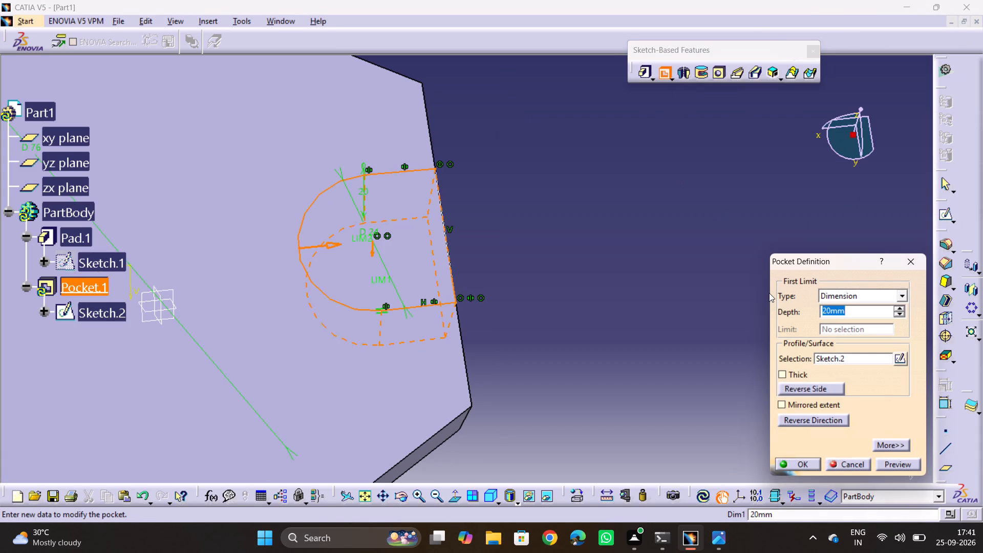
type("10")
key("Return")
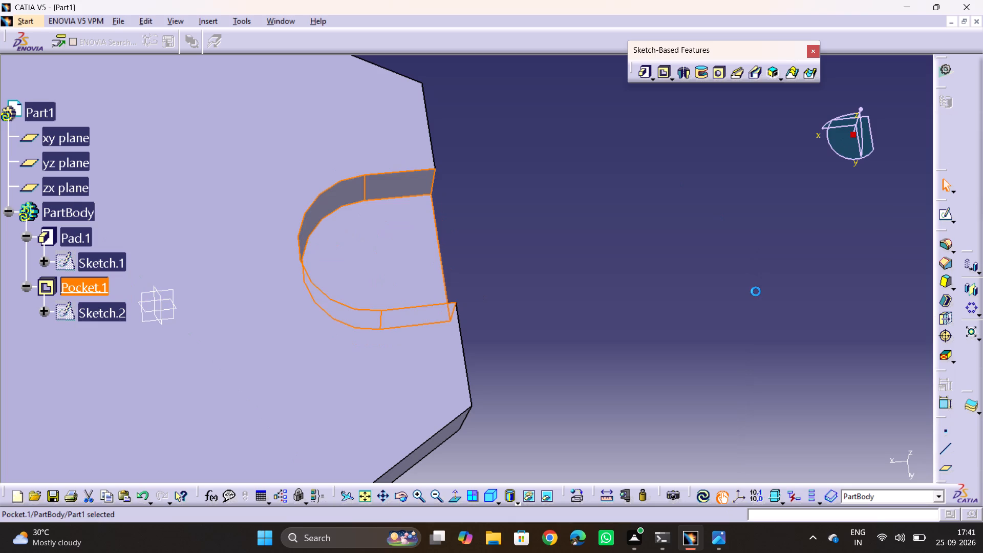
left_click(756, 291)
Create a circular pattern of the U-shaped pocket about the Z axis with 3 instances at 120° angular spacing.
left_click(93, 286)
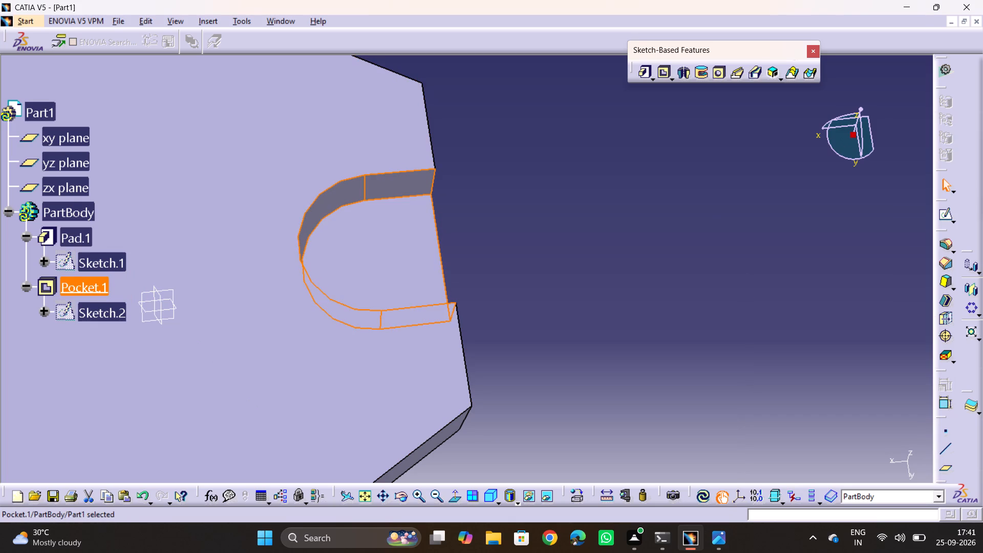
left_click(968, 310)
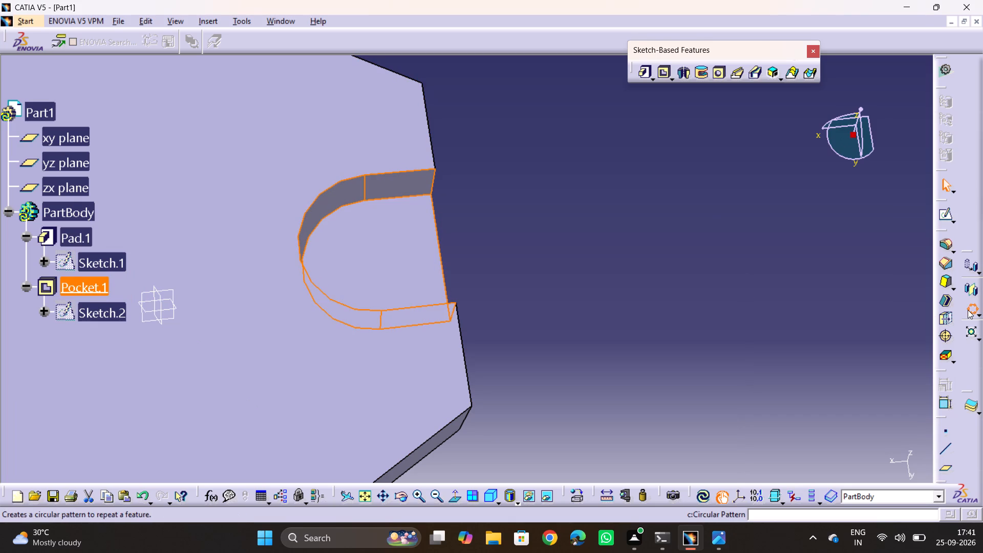
middle_click_drag(659, 224, 658, 224, "ctrl")
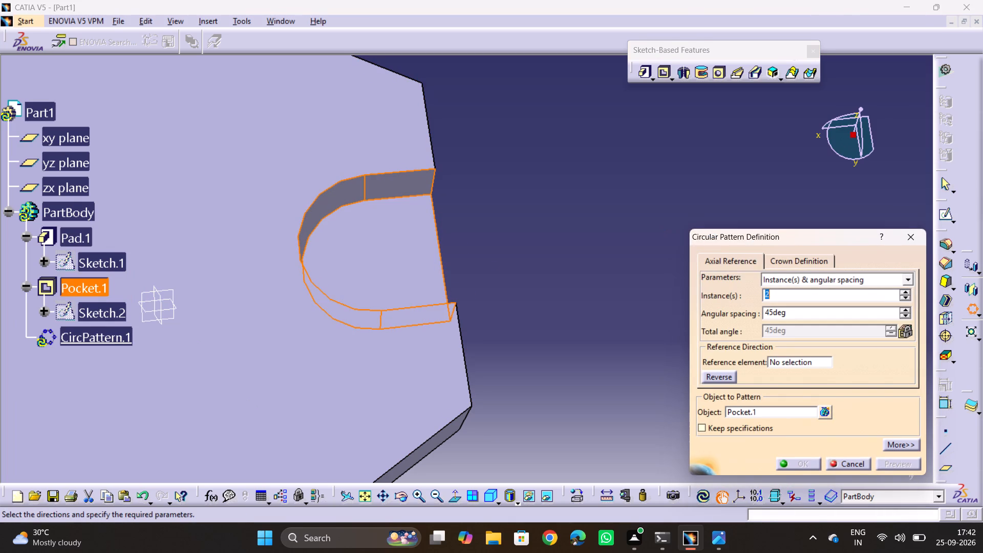
middle_click_drag(658, 224, 658, 282, "ctrl")
middle_click_drag(656, 281, 718, 236)
right_click(801, 363)
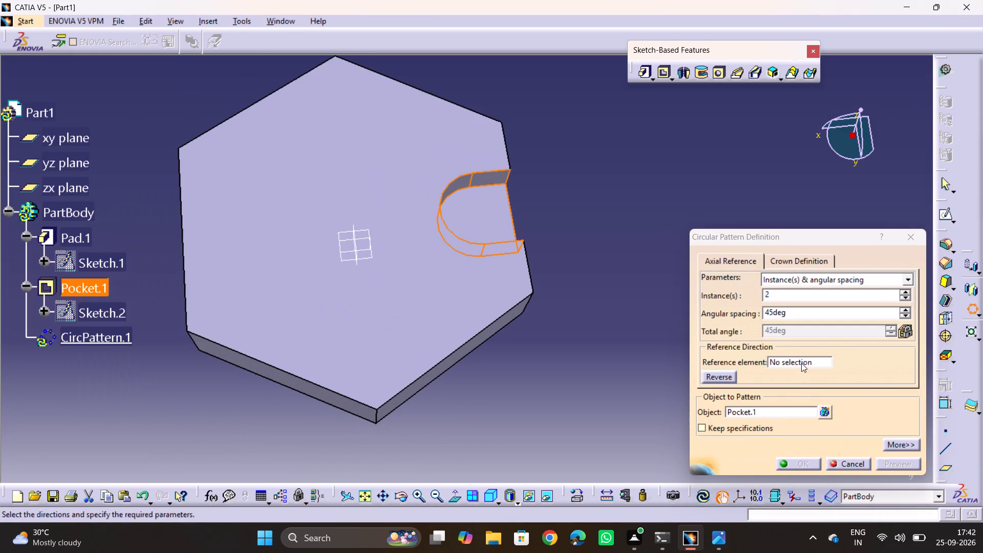
left_click(832, 415)
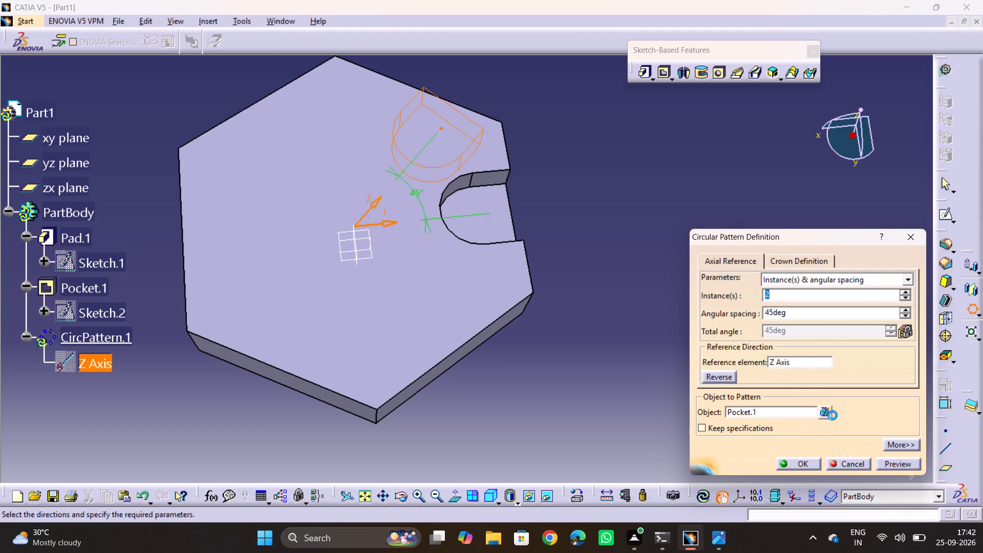
double_click(790, 311)
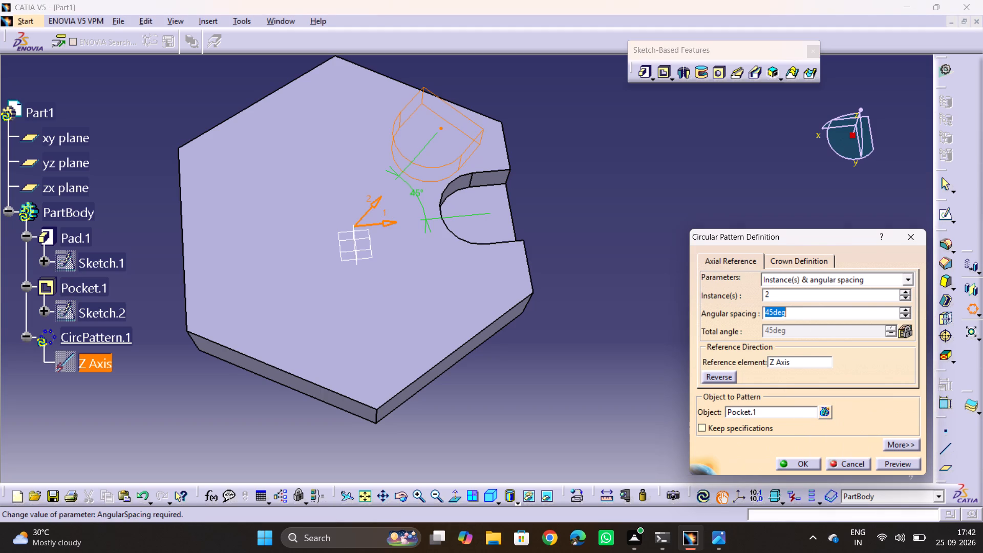
type("120")
left_click(624, 315)
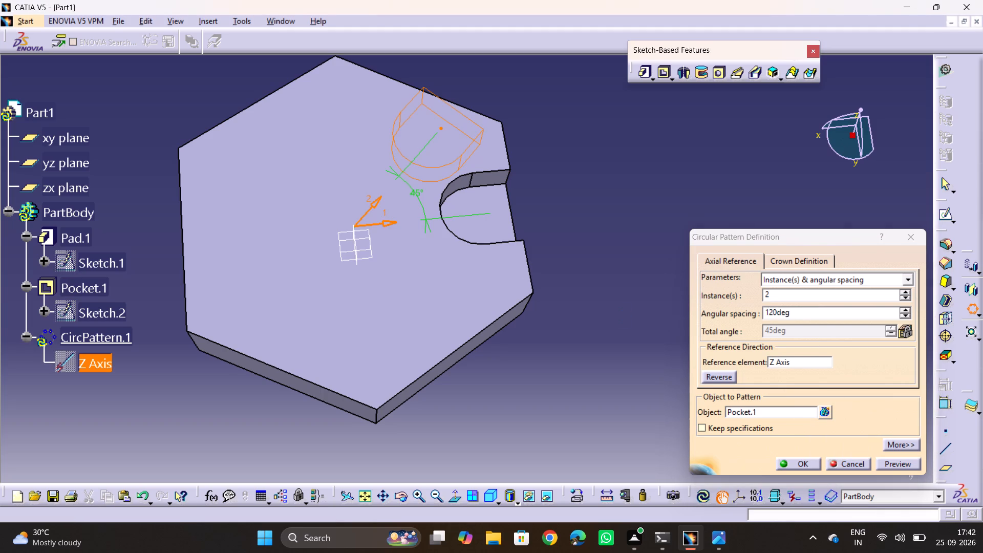
left_click(910, 290)
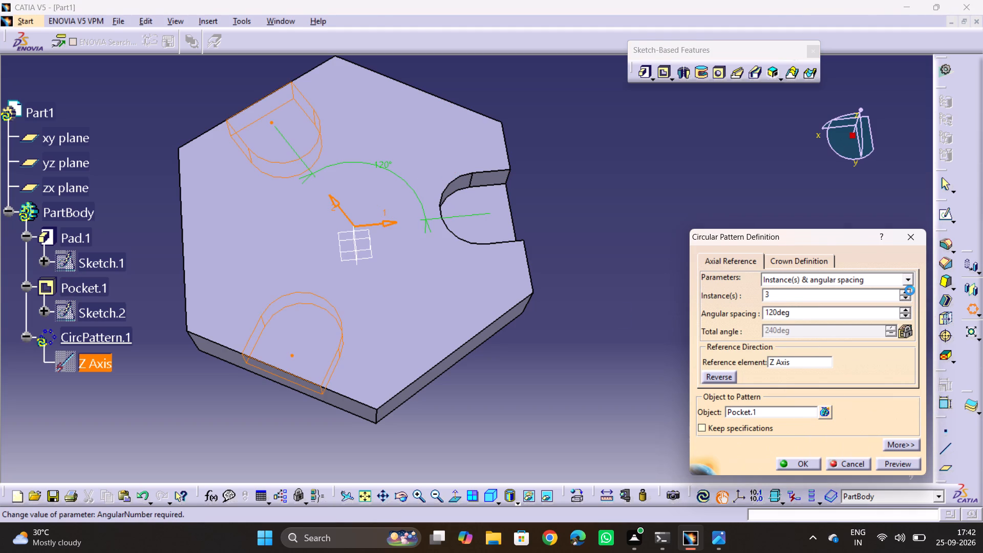
left_click(903, 463)
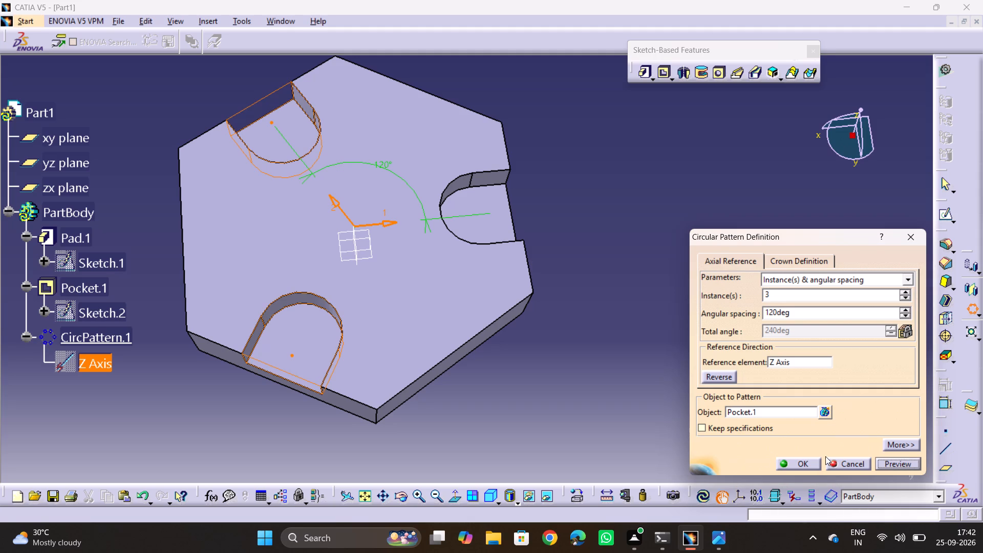
left_click(804, 460)
left_click(658, 377)
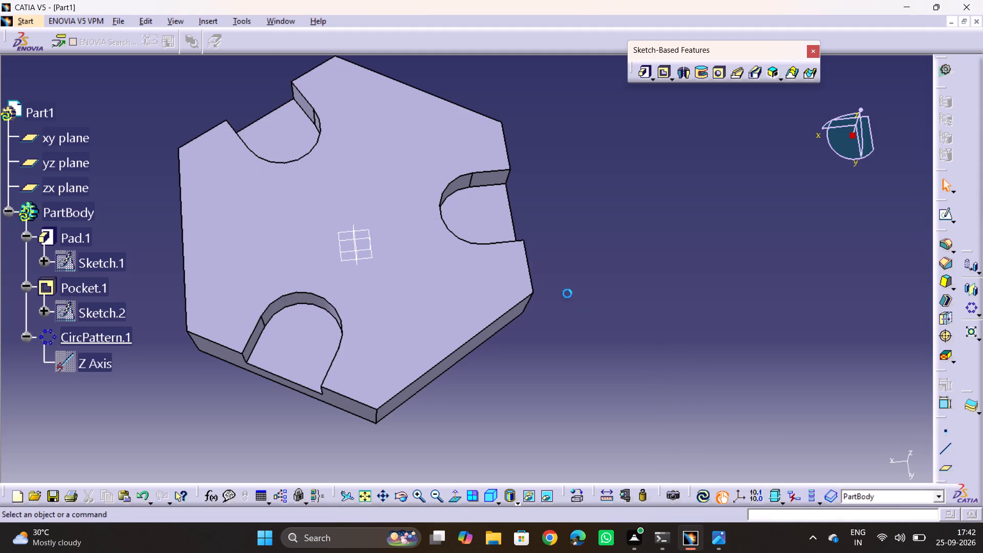
Start a hole on the floor of the original pocket and make its centre point concentric with the pocket's arc edge.
left_click(461, 214)
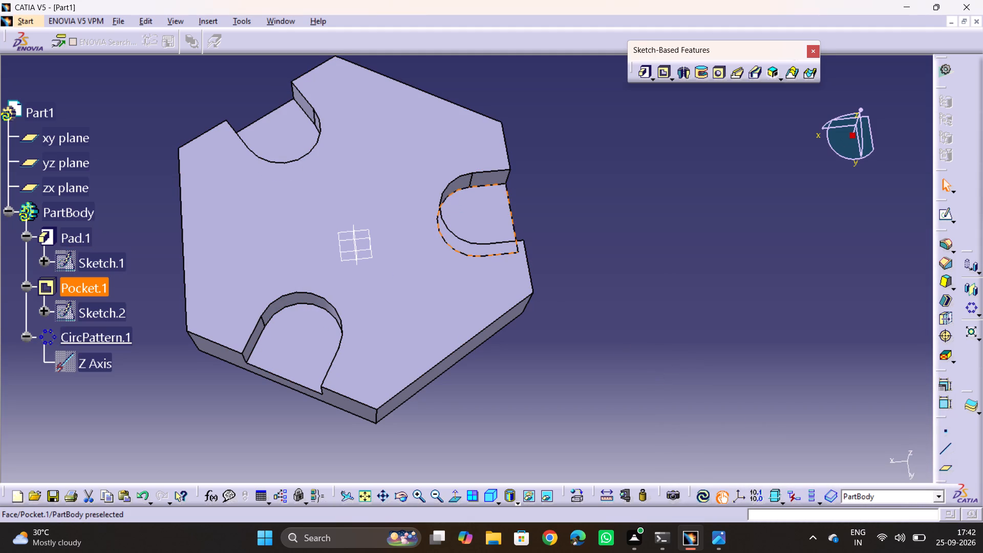
left_click(716, 73)
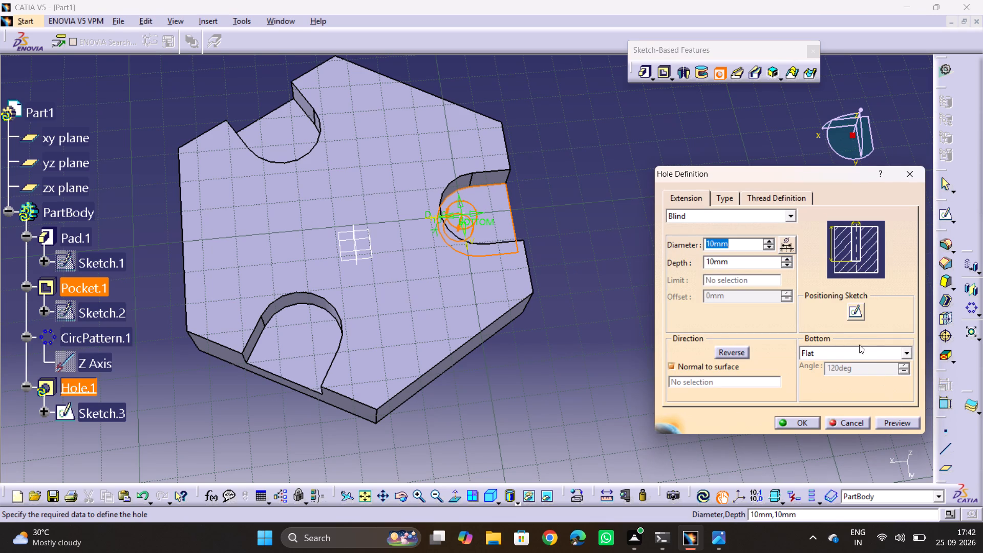
left_click(857, 309)
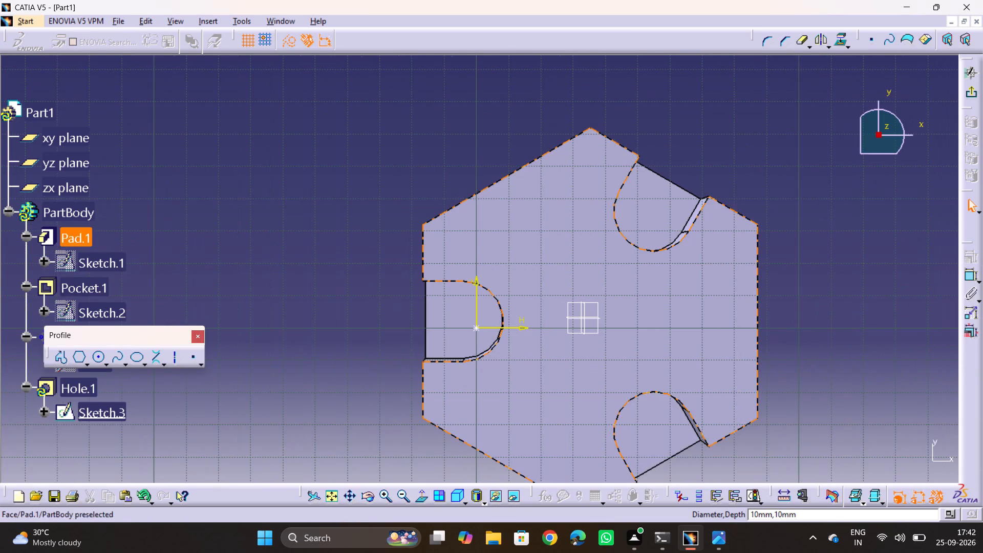
middle_click_drag(398, 333, 451, 281, "ctrl")
left_click(473, 374)
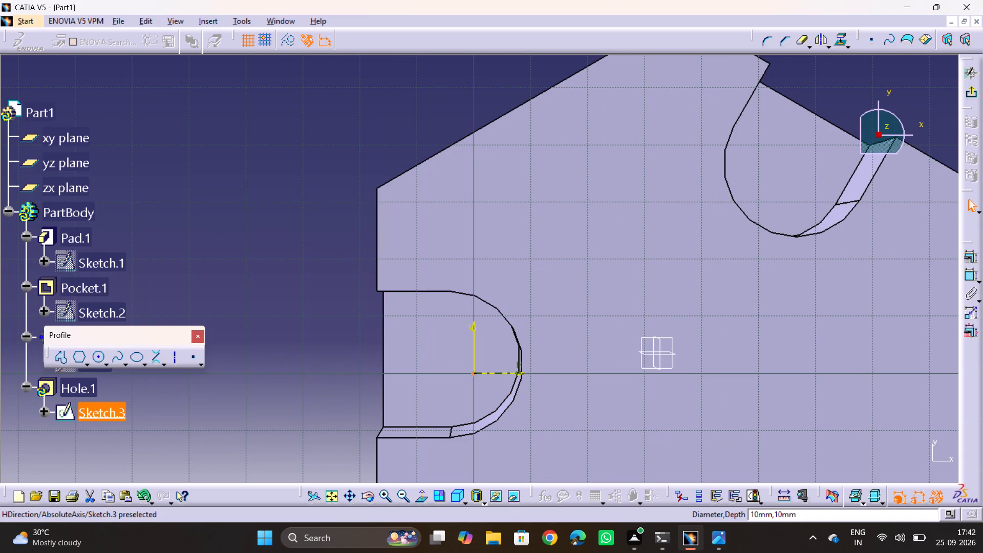
left_click(521, 340, "ctrl")
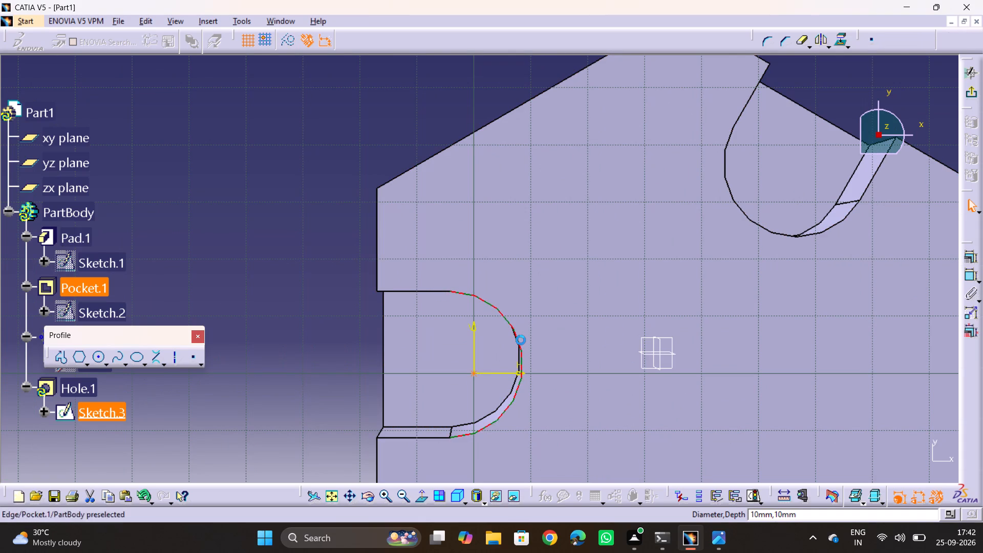
left_click(975, 261)
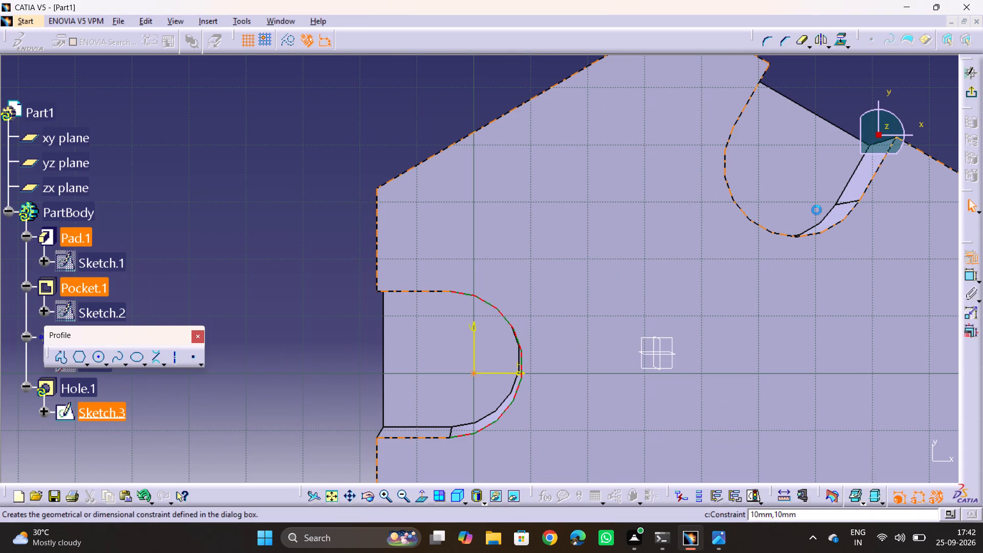
left_click(285, 148)
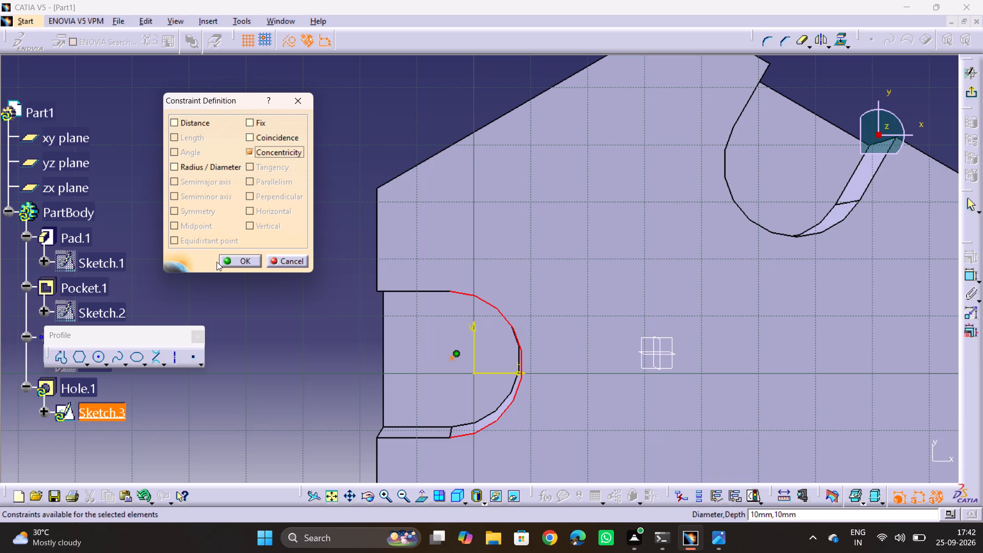
left_click(226, 264)
left_click(977, 94)
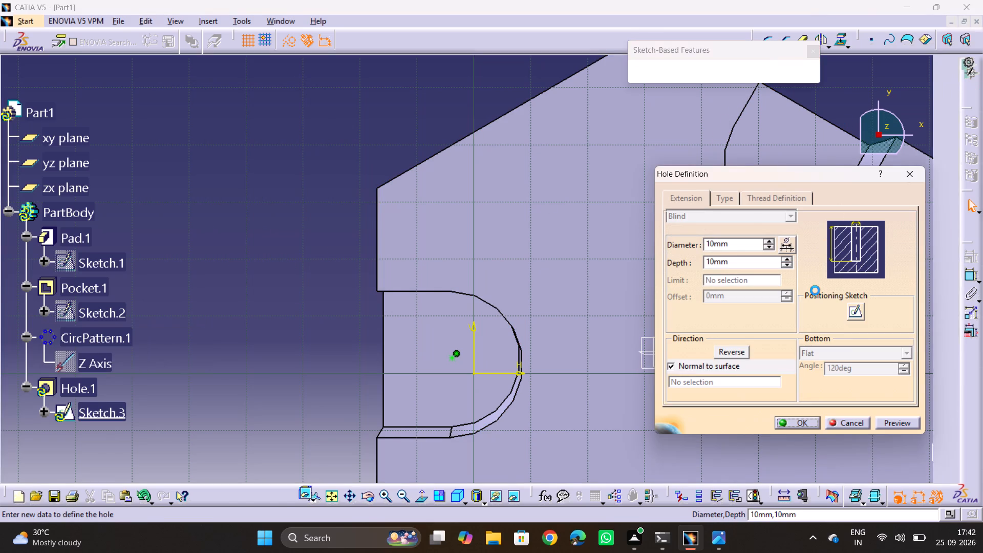
Check the hole size on the drawing, set the blind hole's diameter to 12 mm and create it.
key("alt+Tab")
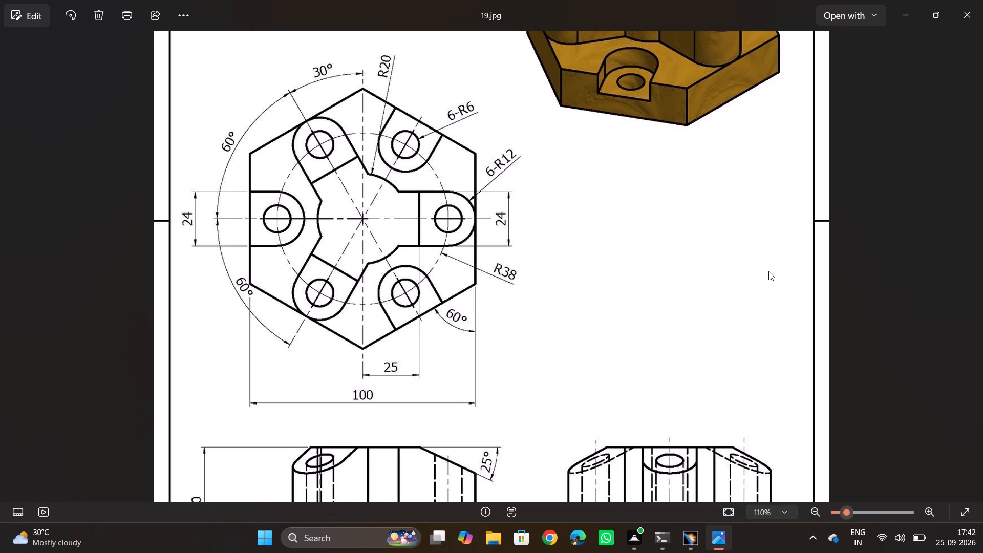
key("alt+Tab")
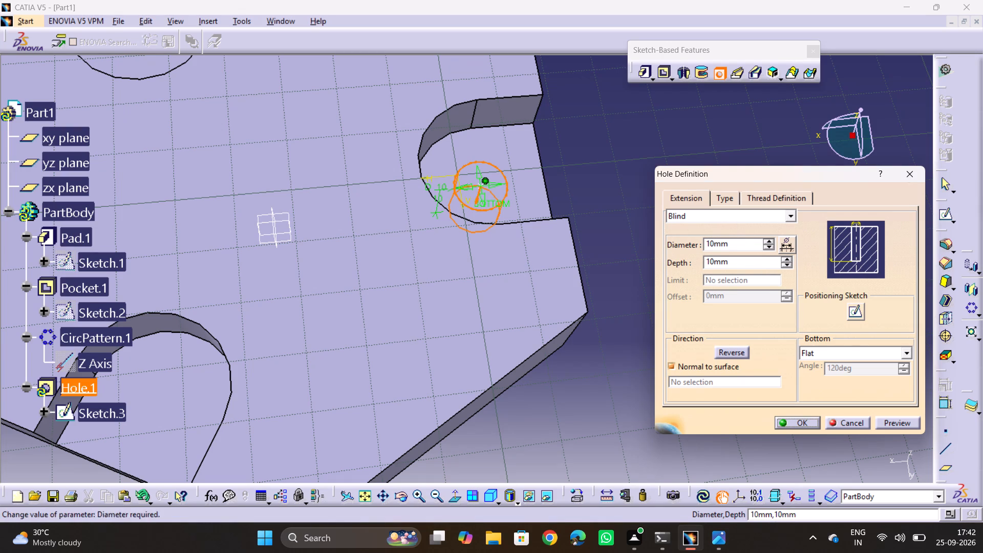
double_click(729, 246)
type("12")
key("Return")
left_click(802, 419)
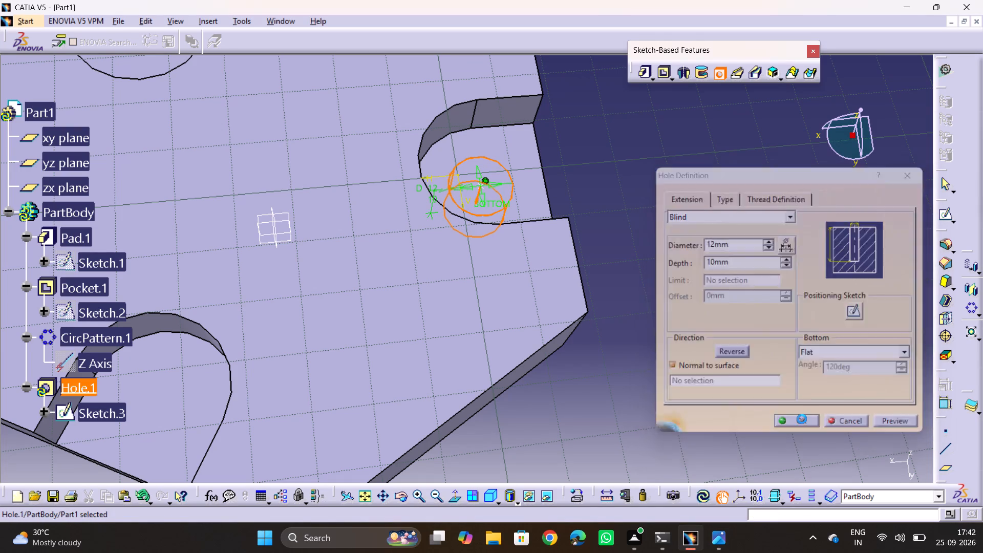
left_click(721, 294)
Create a circular pattern of the 12 mm hole about the Z axis with 3 instances at 120° spacing.
middle_click_drag(668, 203, 681, 322, "ctrl")
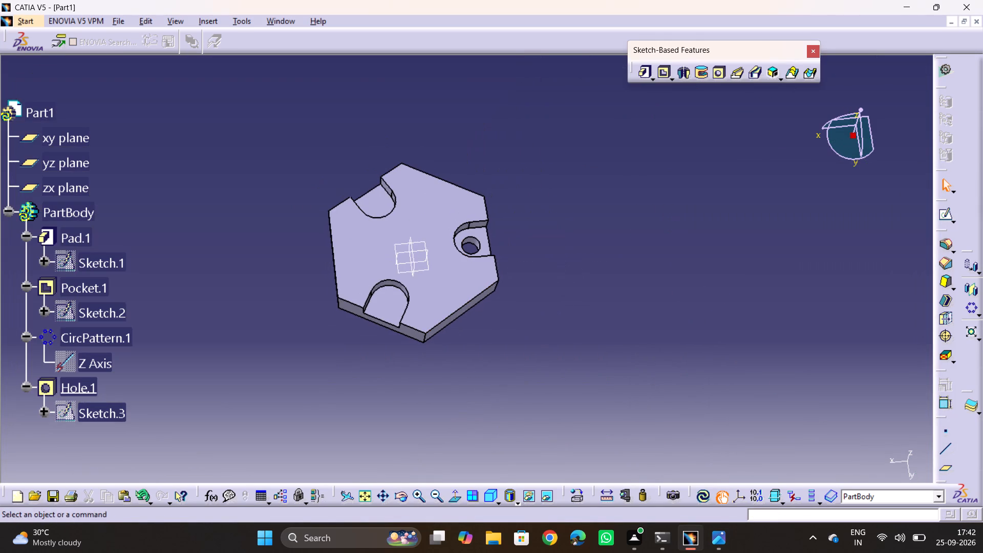
left_click(76, 385)
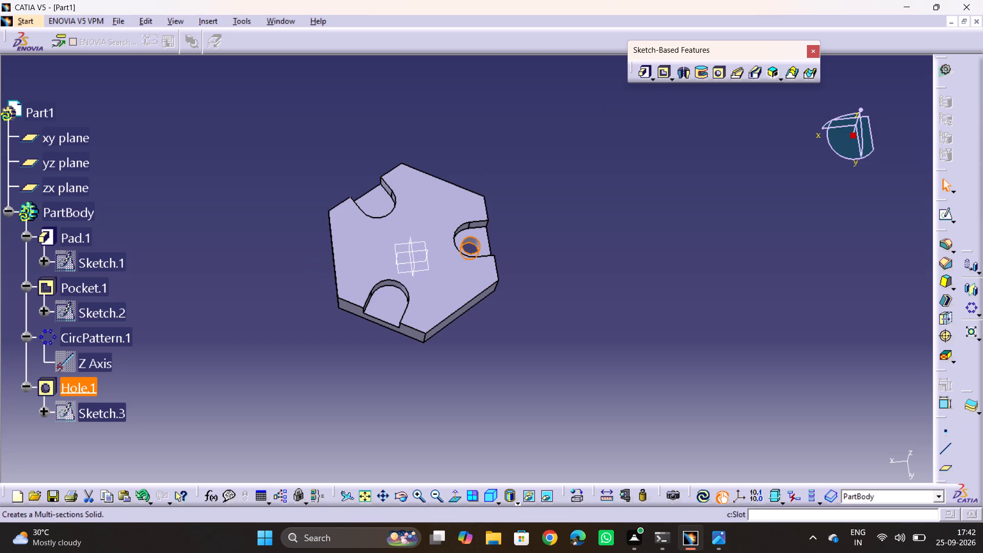
left_click(968, 312)
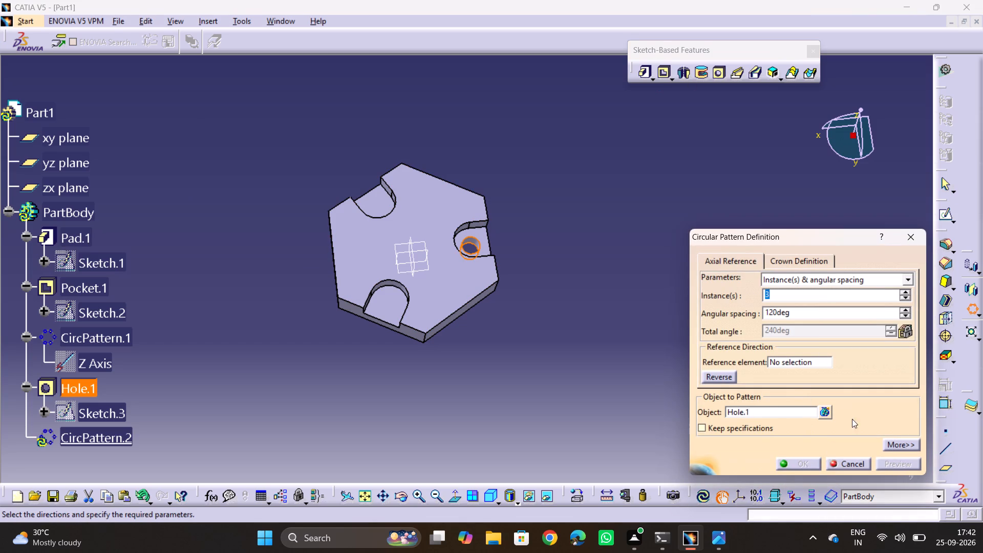
right_click(805, 361)
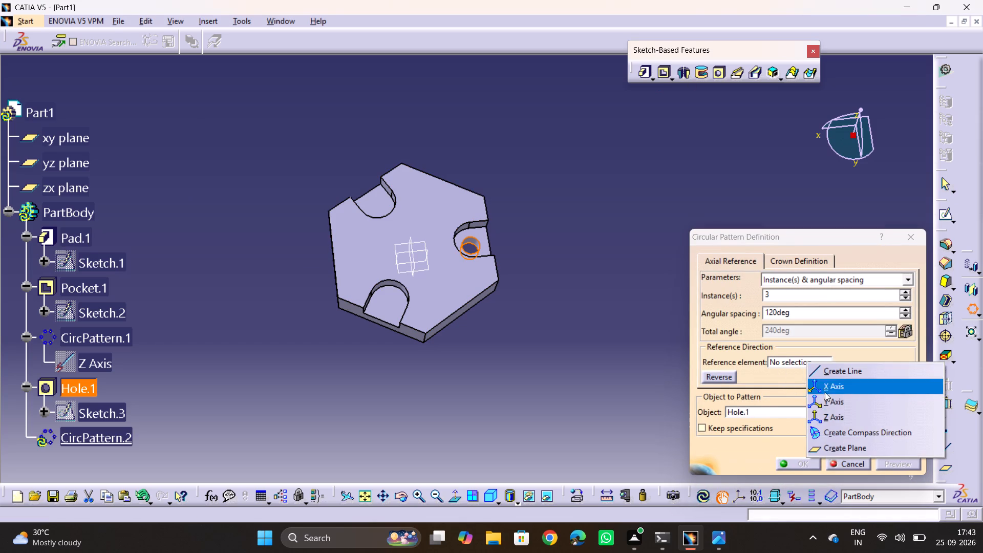
left_click(826, 419)
left_click(889, 463)
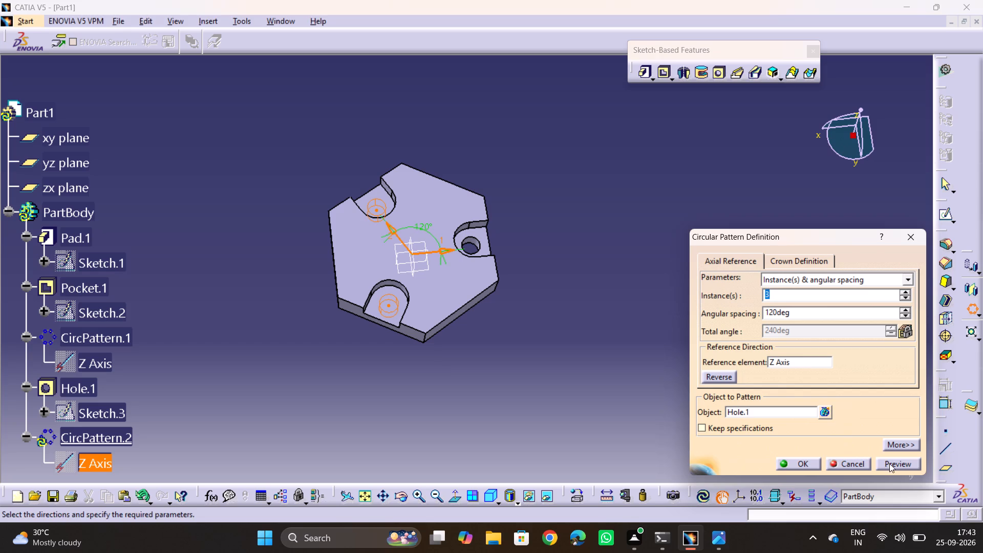
left_click(788, 462)
left_click(622, 304)
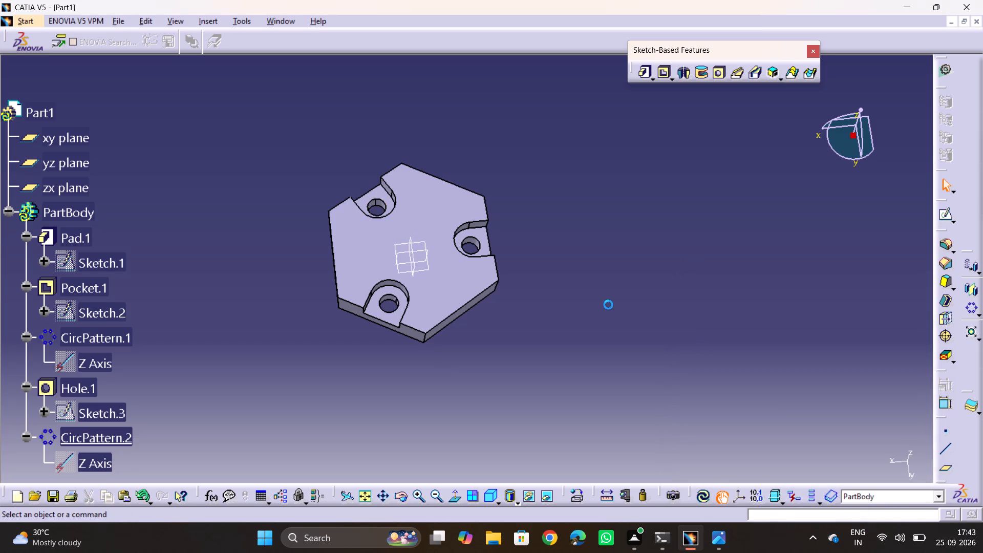
Examine the plan, elevation and isometric views of the drawing for the shape and dimensions of the raised central portion.
middle_click_drag(633, 313, 757, 312)
middle_click_drag(731, 354, 617, 322)
left_click_drag(731, 354, 617, 322)
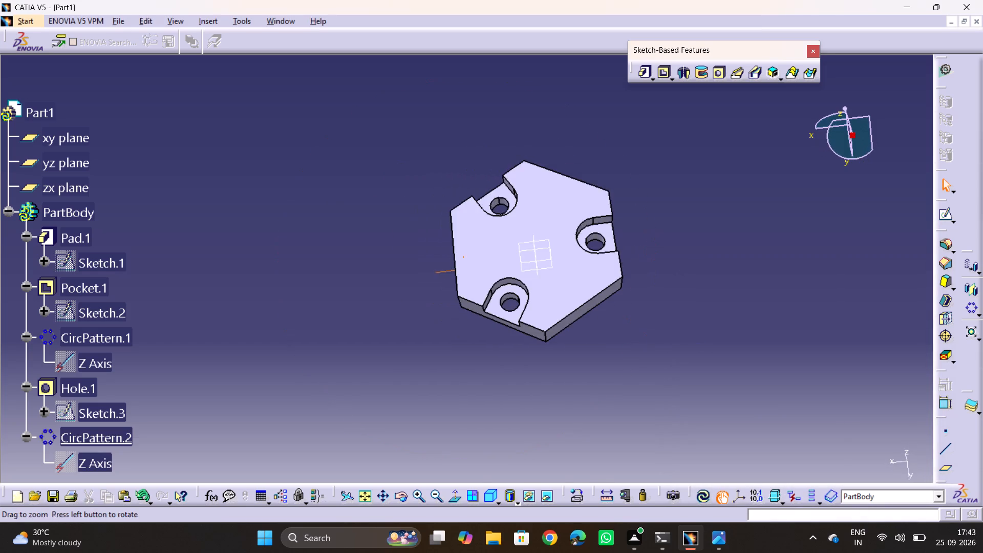
middle_click_drag(617, 322, 609, 324)
key("alt+Tab")
middle_click_drag(535, 222, 572, 69)
middle_click_drag(529, 261, 539, 218)
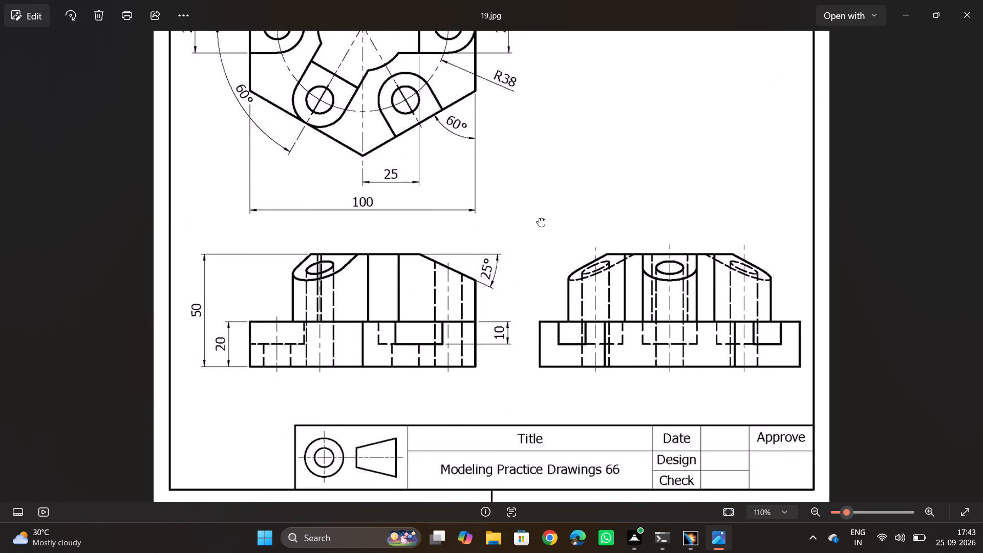
middle_click_drag(539, 218, 544, 365)
middle_click_drag(641, 179, 579, 331)
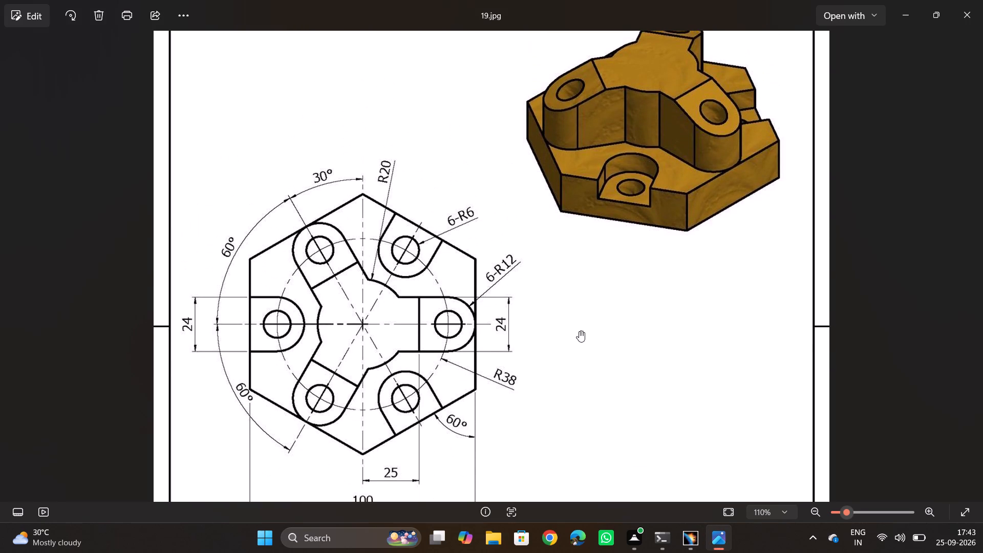
middle_click_drag(586, 276, 585, 259)
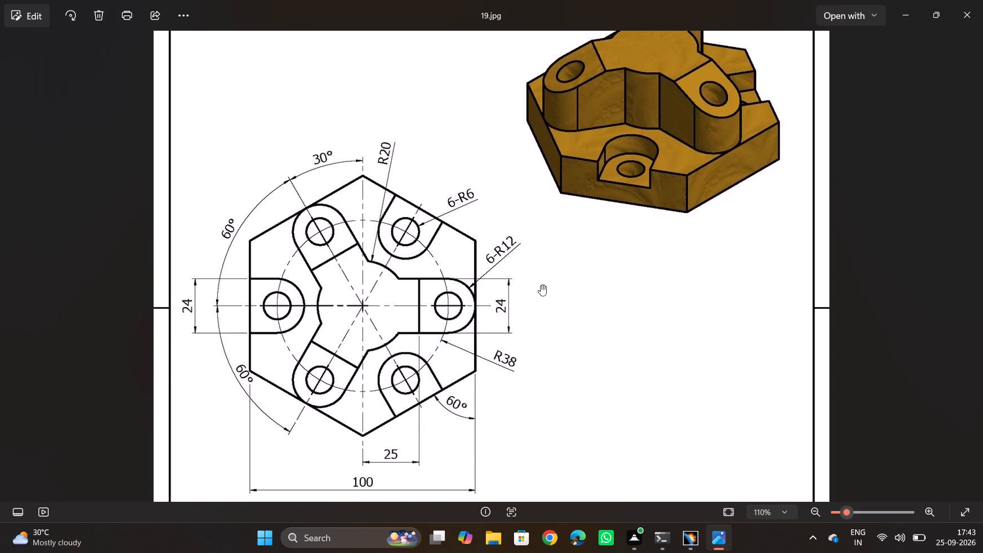
key("alt+Tab")
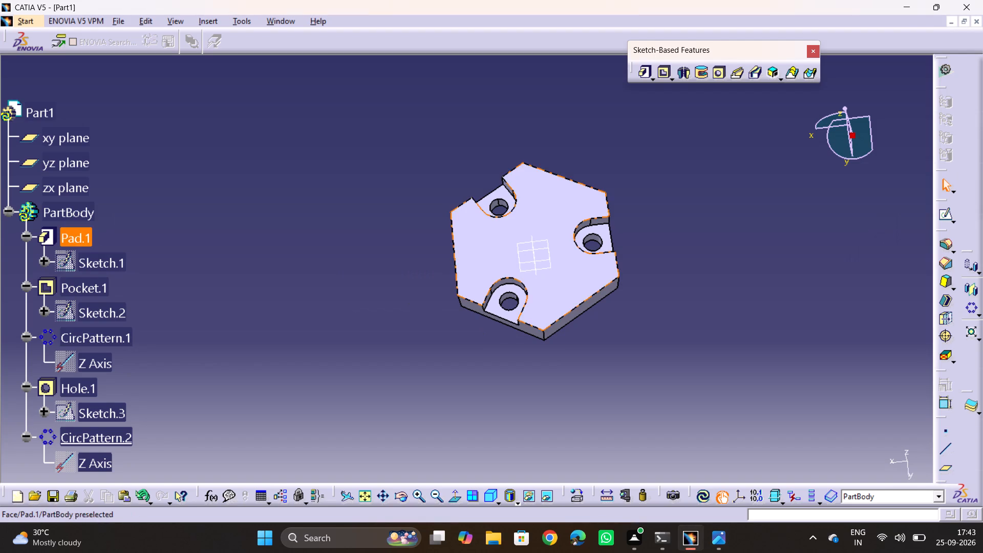
Open a sketch on the hexagonal plate's top face and draw a circle about 40 mm in diameter centred on the origin.
left_click(477, 262)
left_click(945, 223)
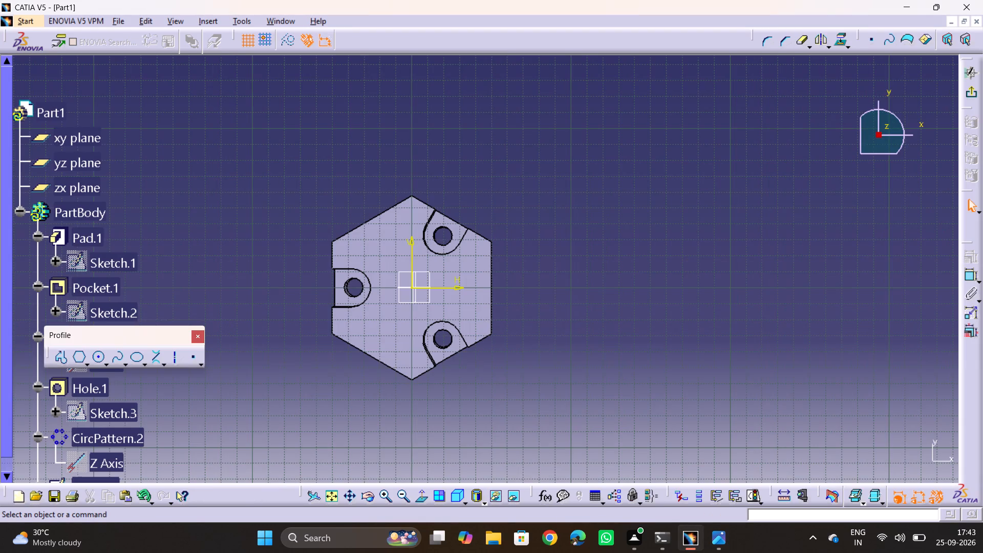
middle_click_drag(489, 269, 498, 240, "ctrl")
middle_click_drag(494, 240, 673, 227)
middle_click_drag(604, 253, 625, 219, "ctrl")
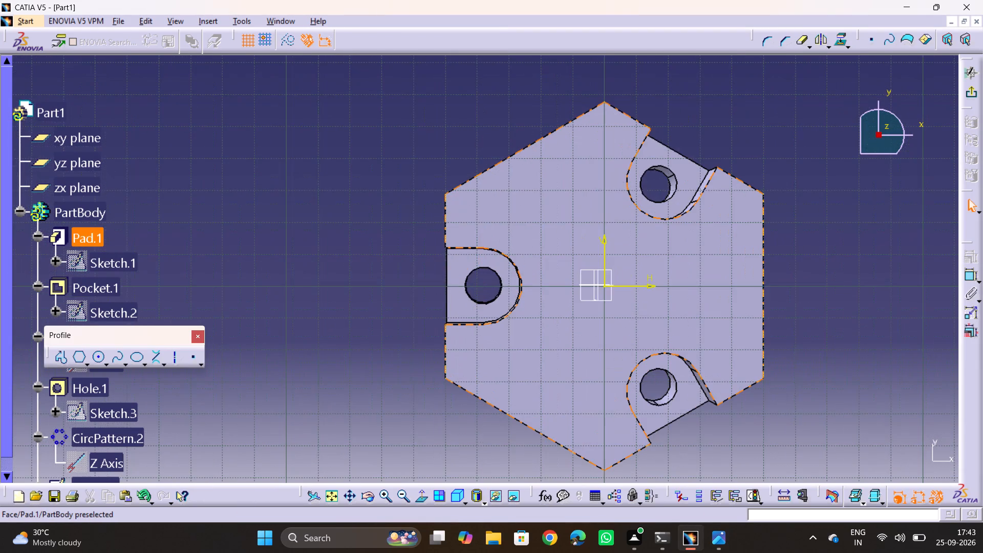
key("alt+Tab")
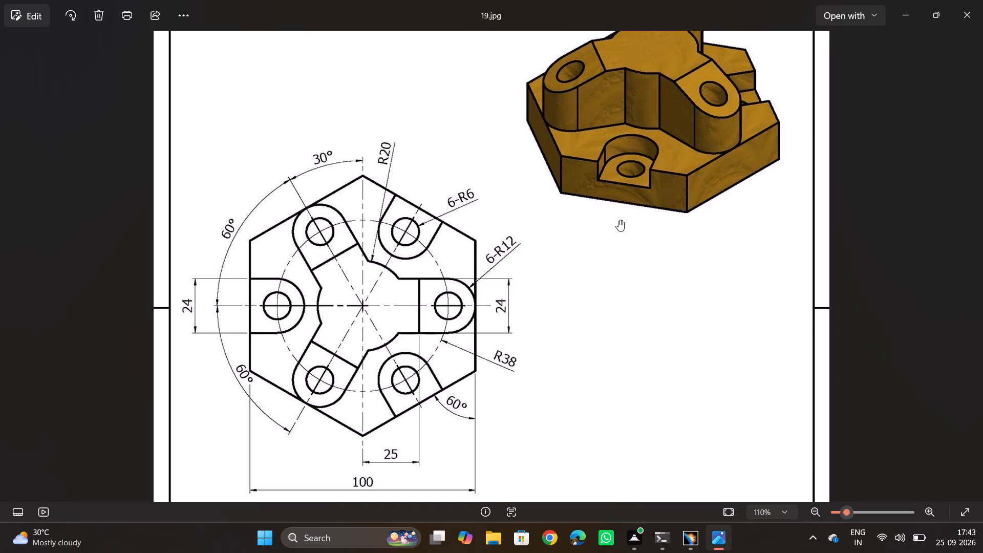
key("alt+Tab")
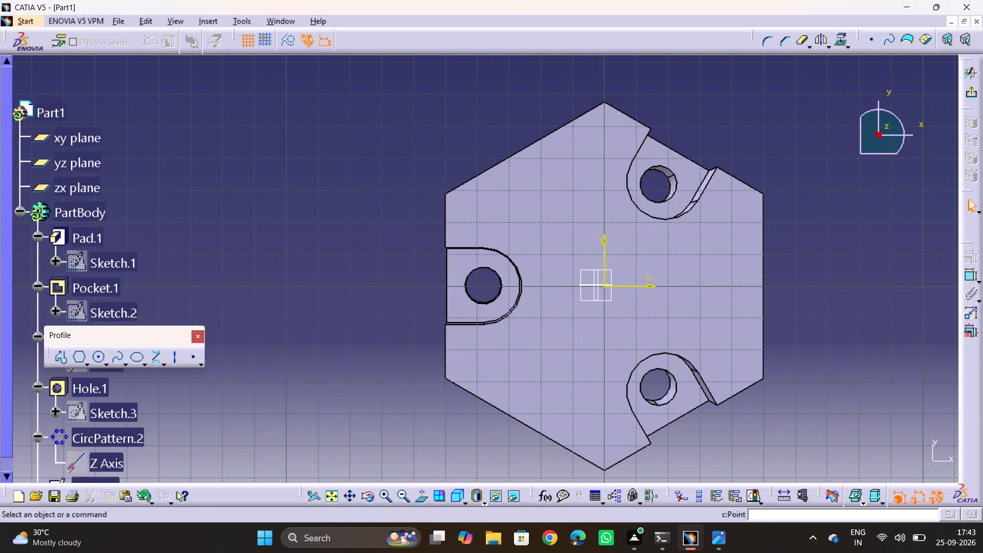
left_click(96, 360)
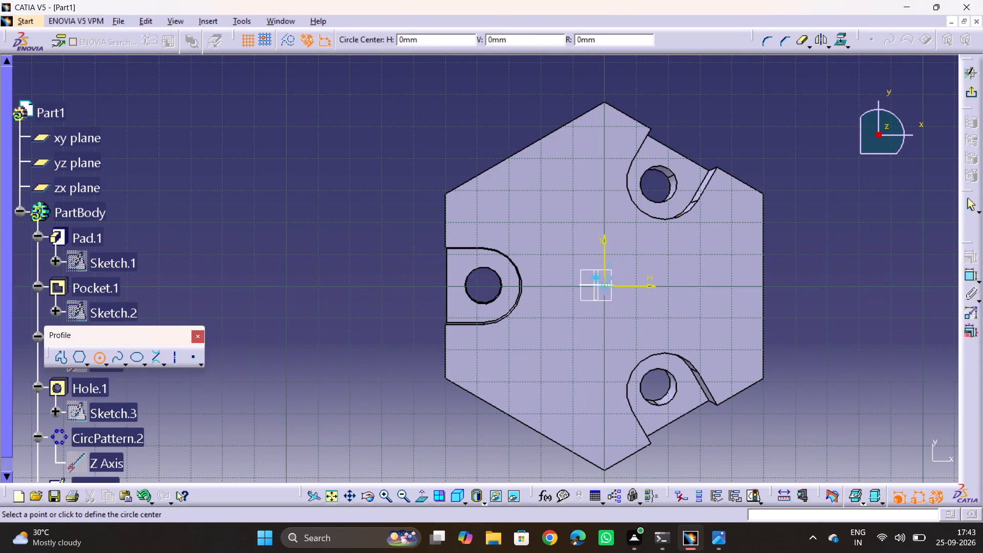
left_click(605, 288)
left_click(564, 237)
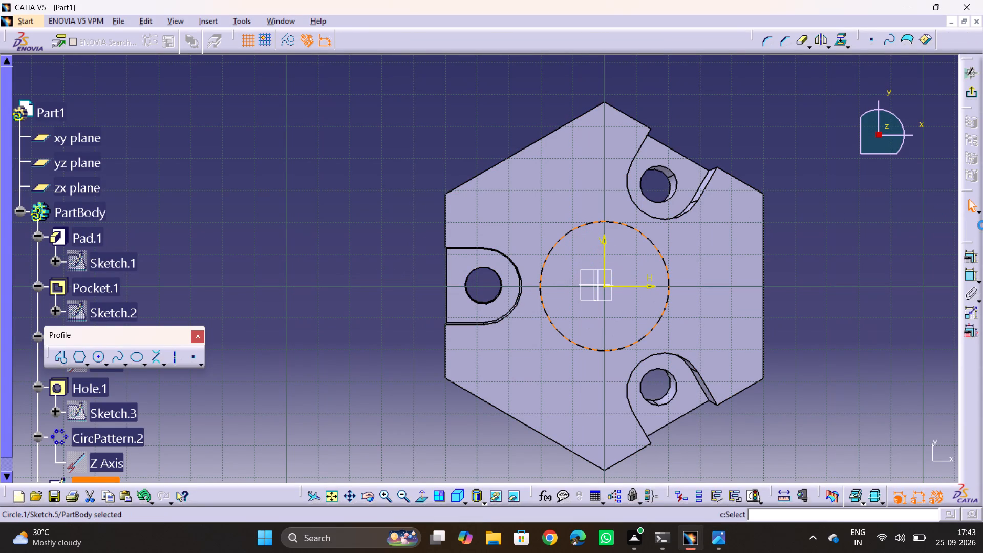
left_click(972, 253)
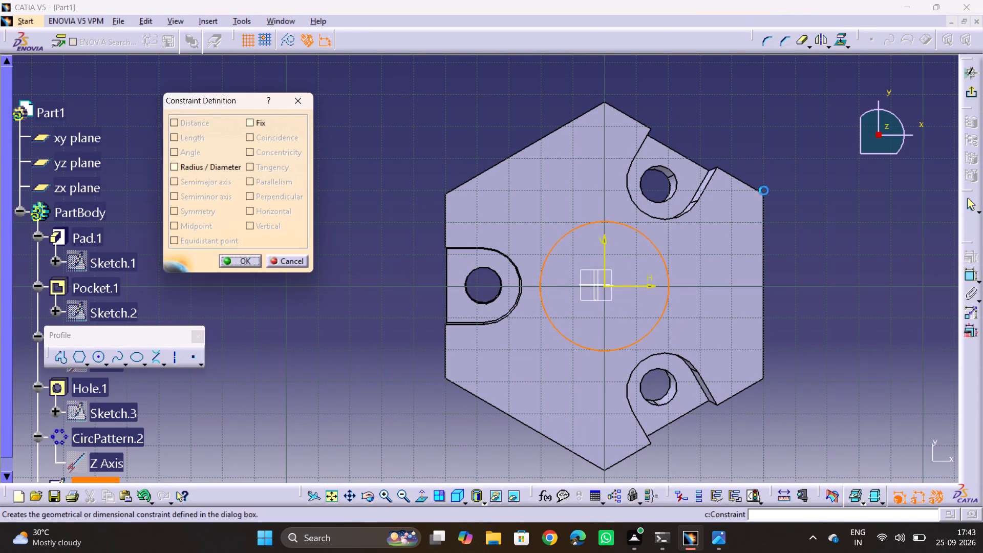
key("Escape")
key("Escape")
Add a diameter dimension to the central circle and set it to 40 mm.
left_click(967, 280)
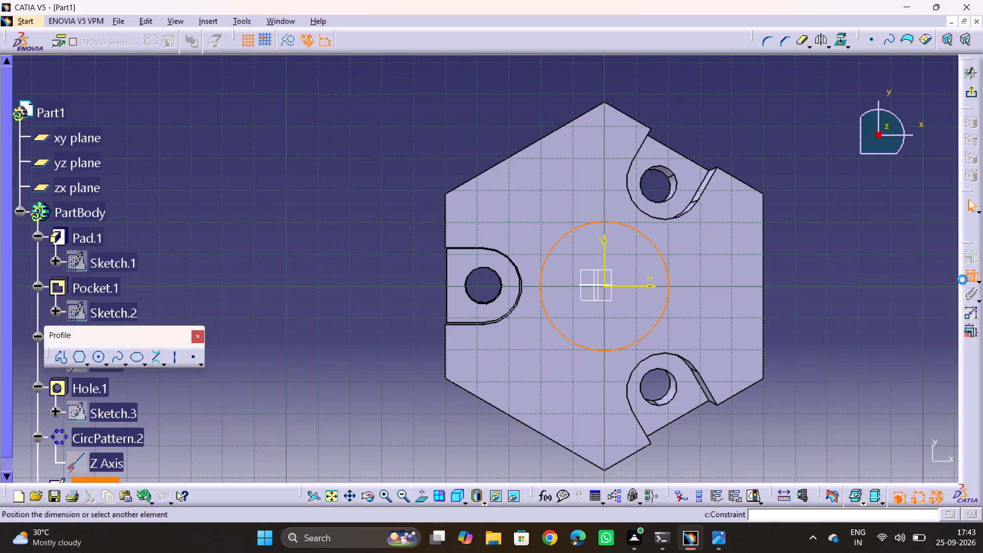
left_click(854, 290)
double_click(857, 289)
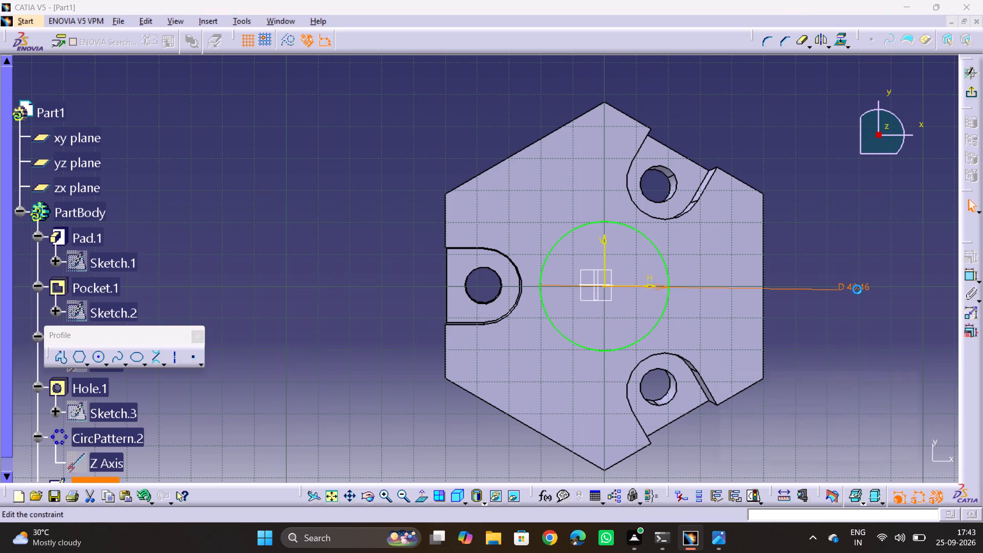
type("40")
key("Return")
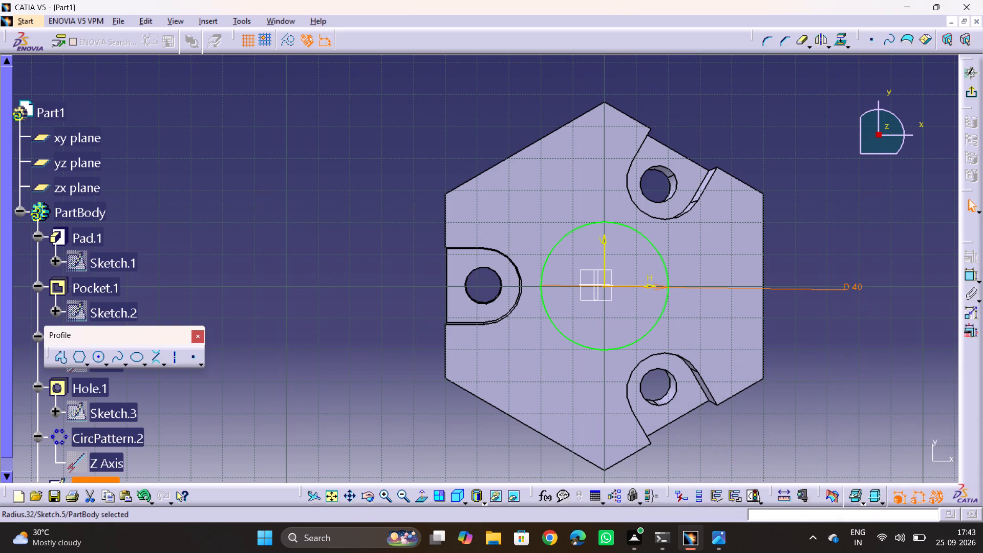
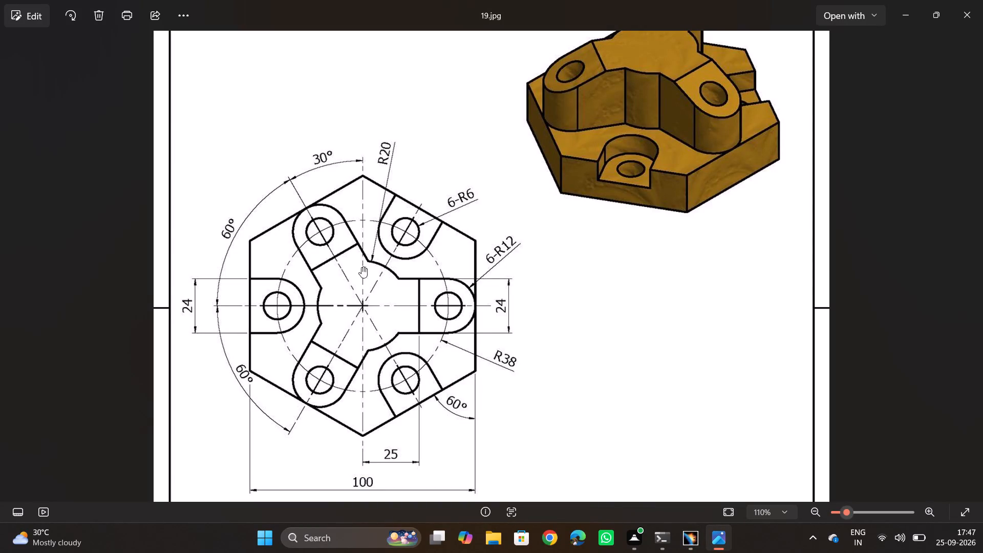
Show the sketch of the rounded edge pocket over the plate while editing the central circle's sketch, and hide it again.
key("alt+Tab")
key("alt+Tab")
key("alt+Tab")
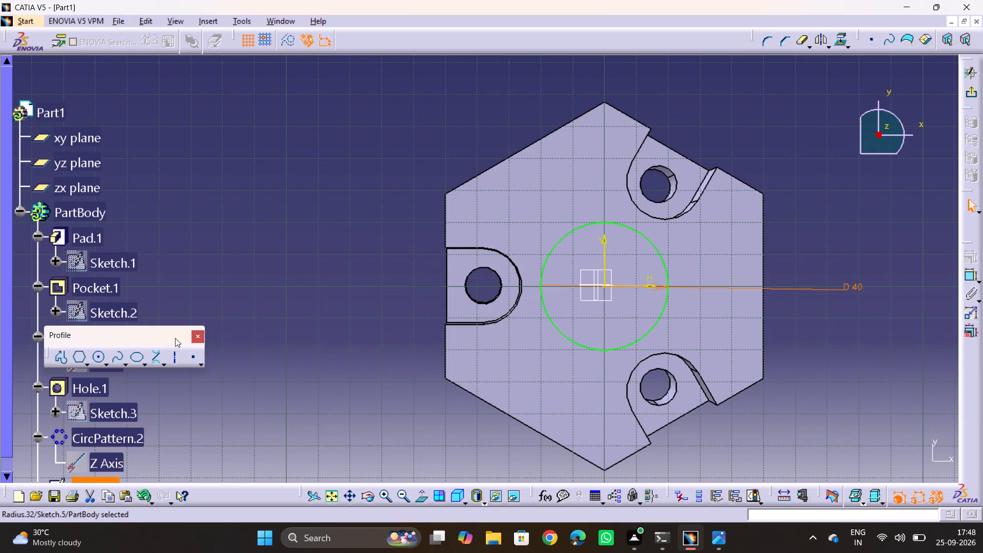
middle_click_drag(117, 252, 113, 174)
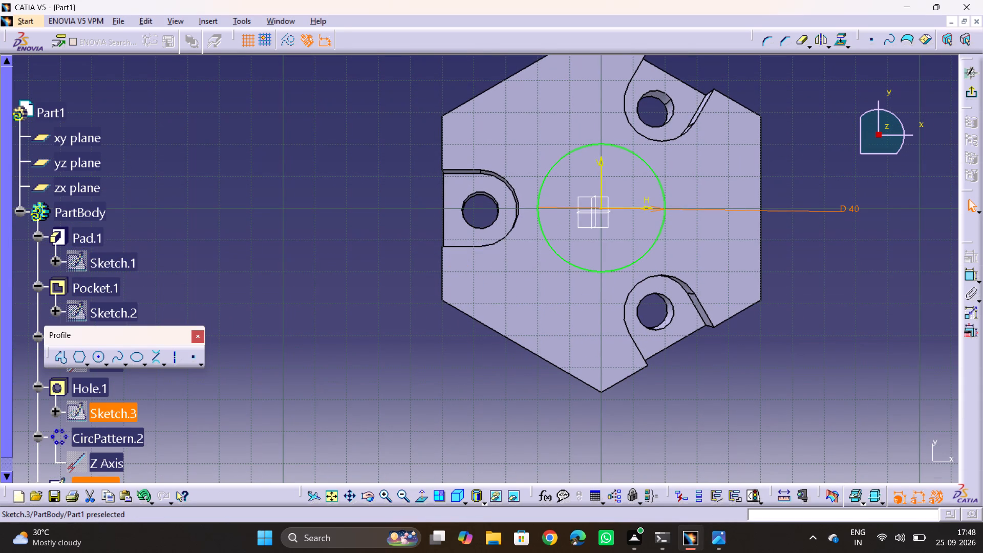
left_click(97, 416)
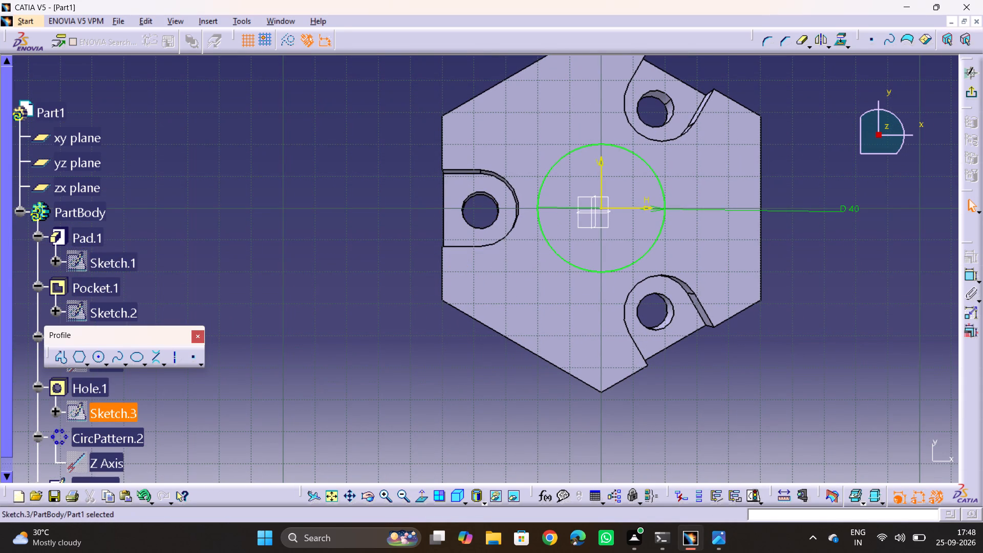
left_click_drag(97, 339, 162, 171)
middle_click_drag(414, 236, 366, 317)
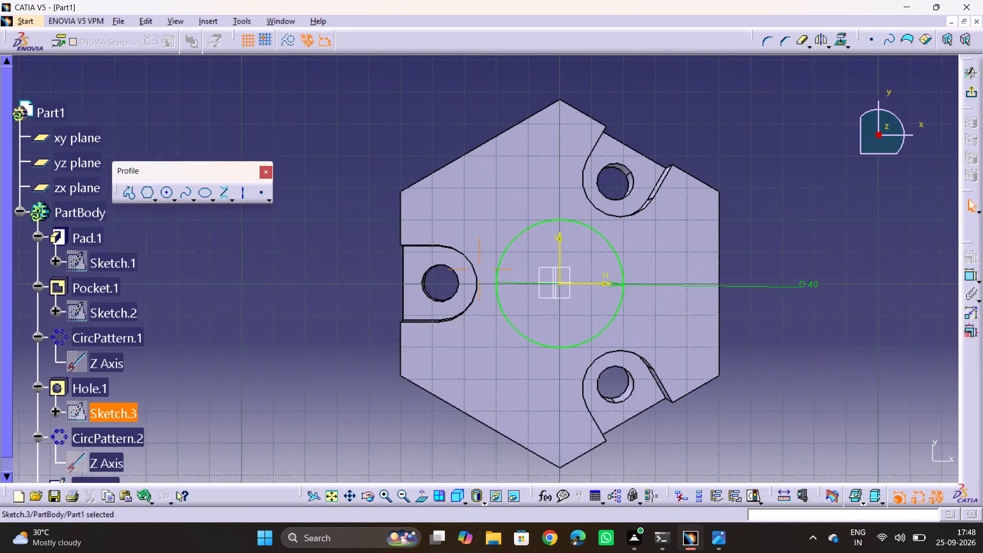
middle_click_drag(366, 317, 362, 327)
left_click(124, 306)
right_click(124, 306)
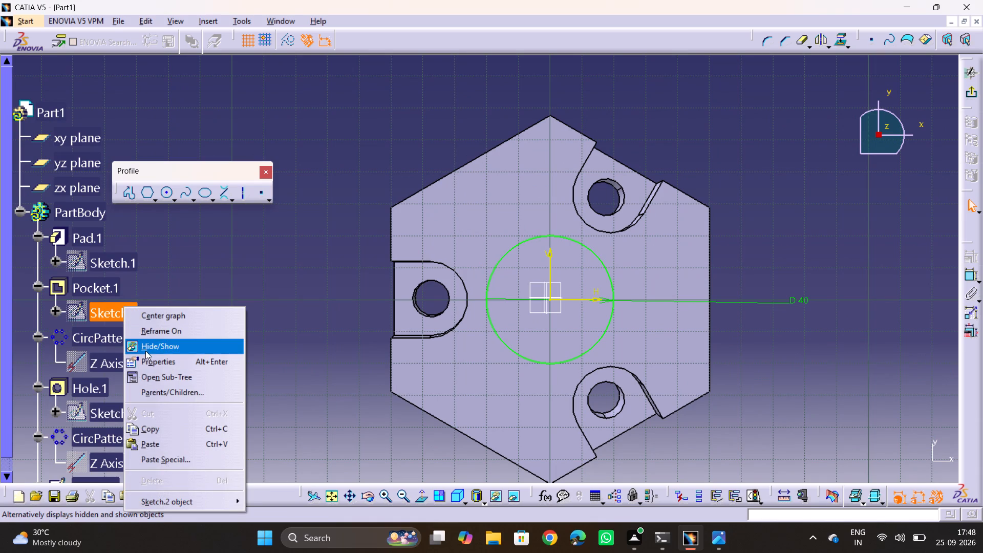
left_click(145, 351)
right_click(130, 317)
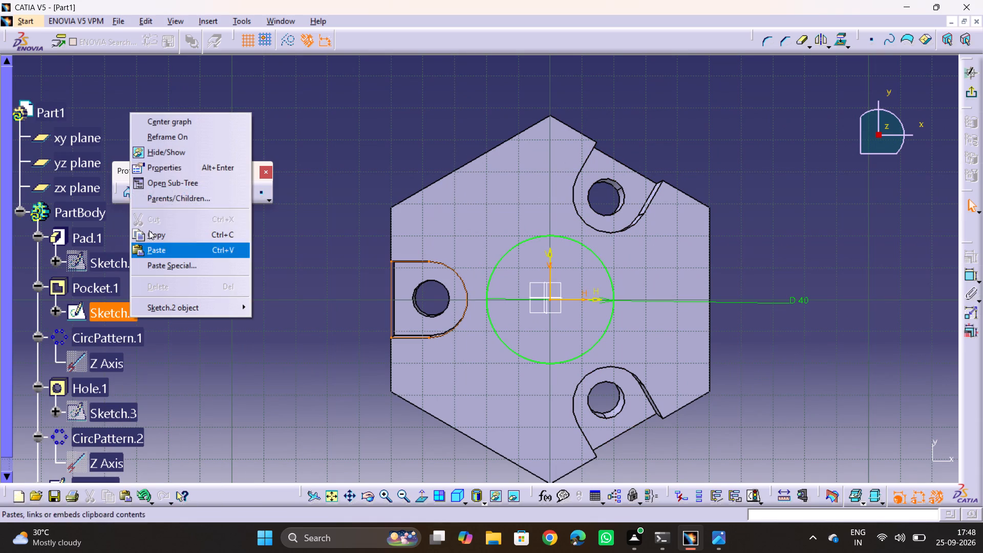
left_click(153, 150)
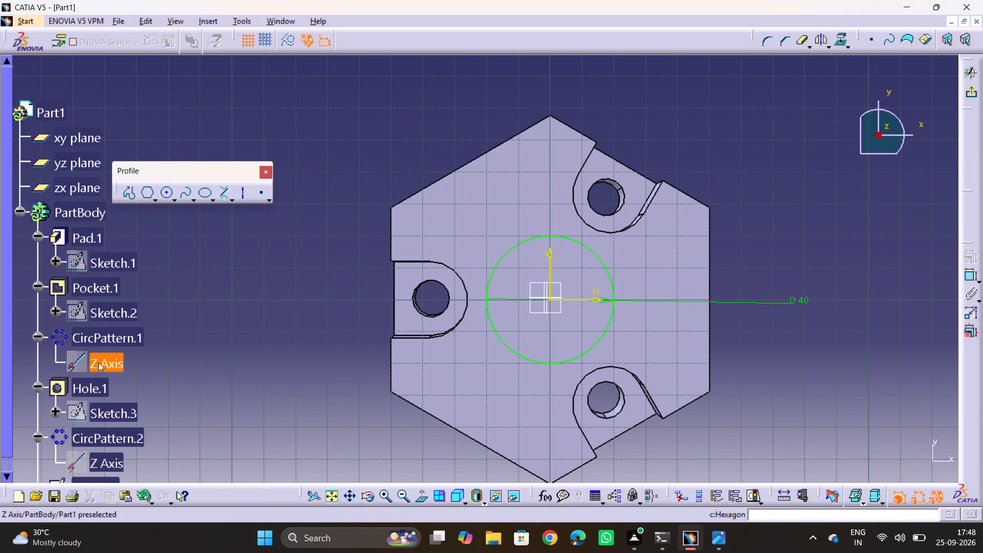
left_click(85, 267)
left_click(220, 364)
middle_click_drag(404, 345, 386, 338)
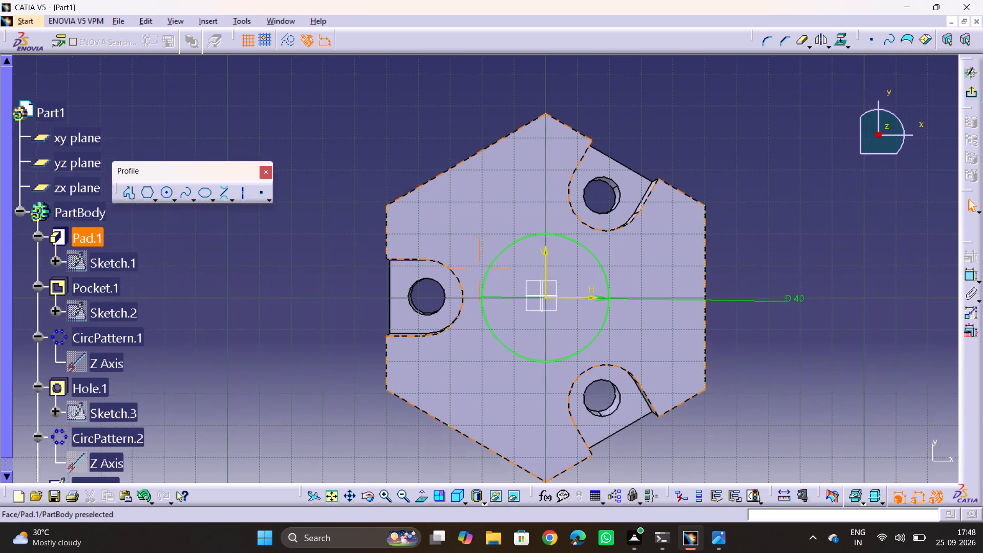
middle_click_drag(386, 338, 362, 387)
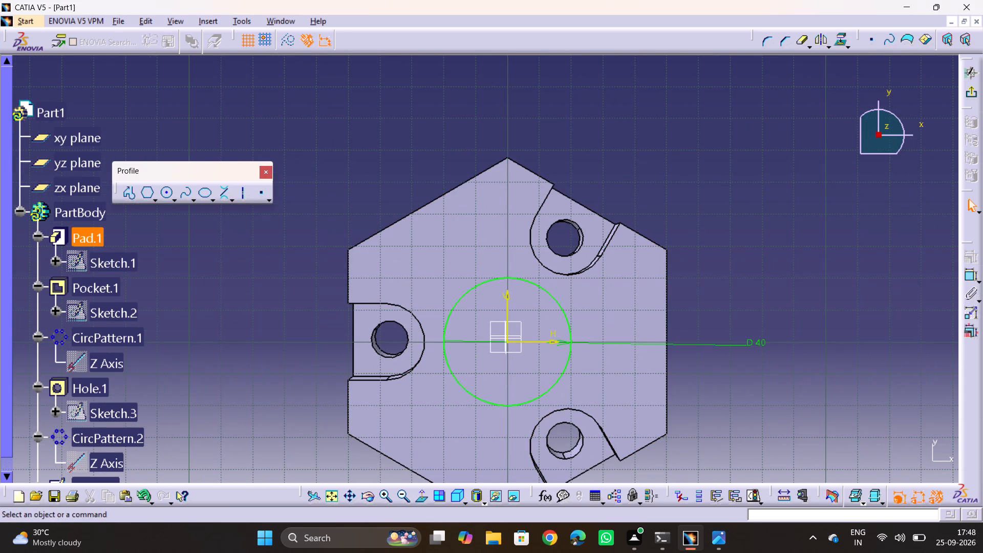
Leave the central circle's sketch and inspect the first edge pocket's definition and its profile sketch with the construction circle.
key("alt+Tab")
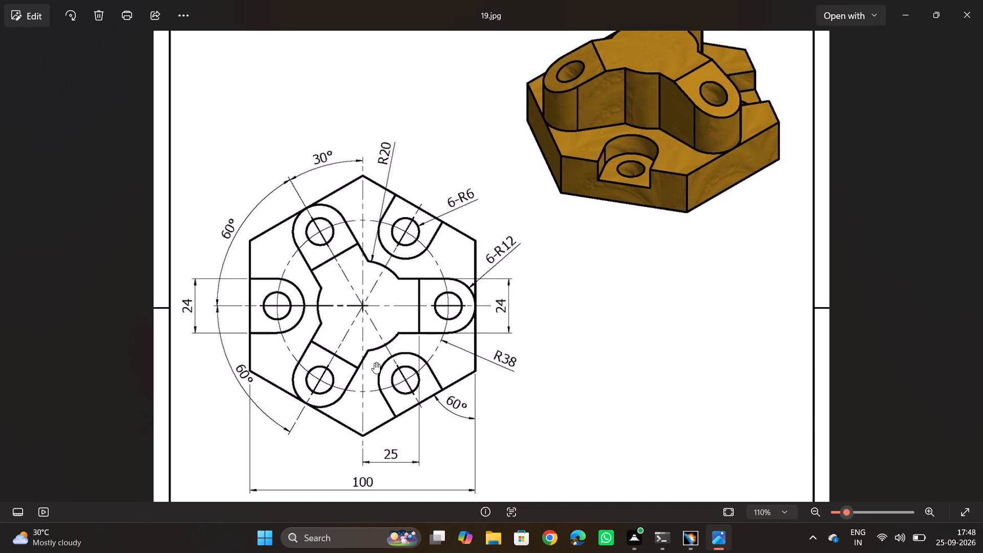
key("alt+Tab")
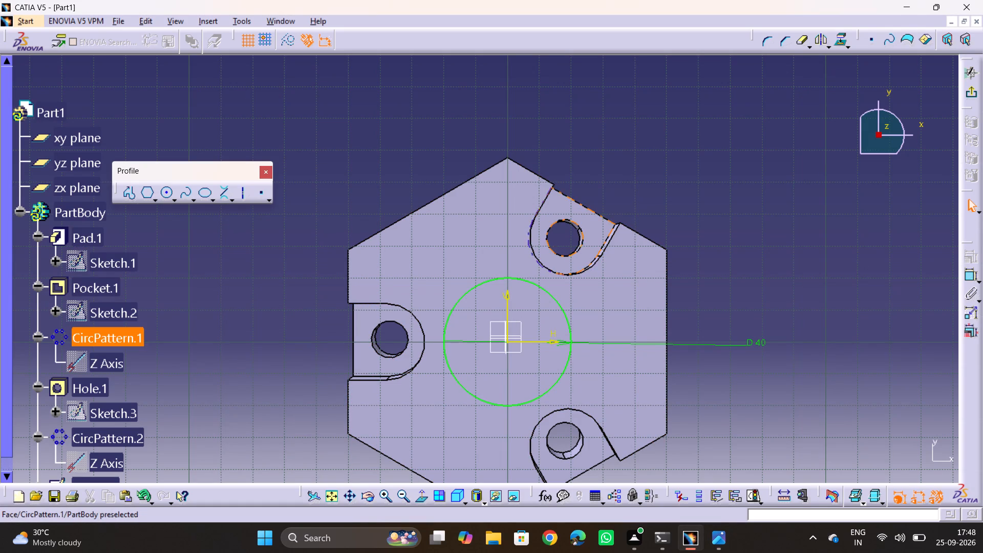
double_click(579, 267)
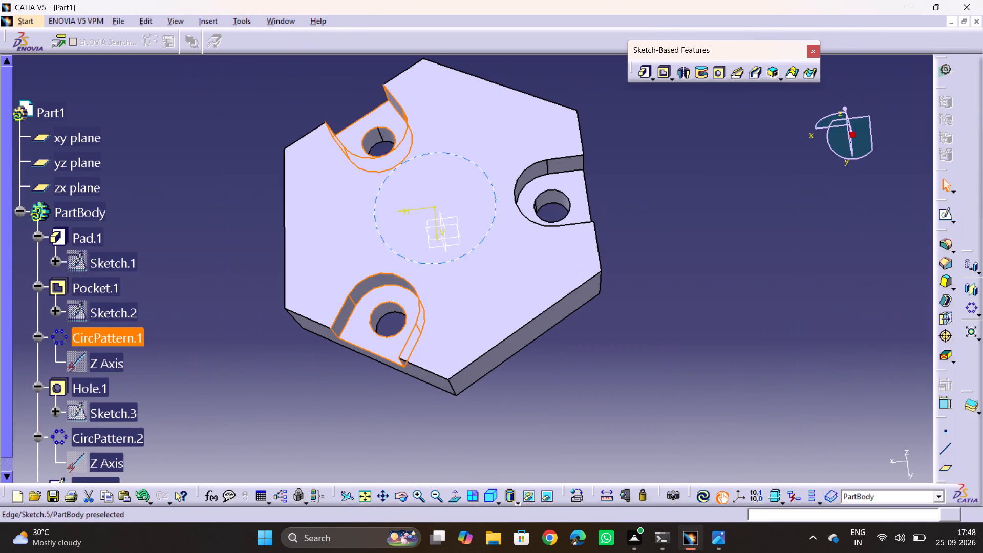
left_click(761, 284)
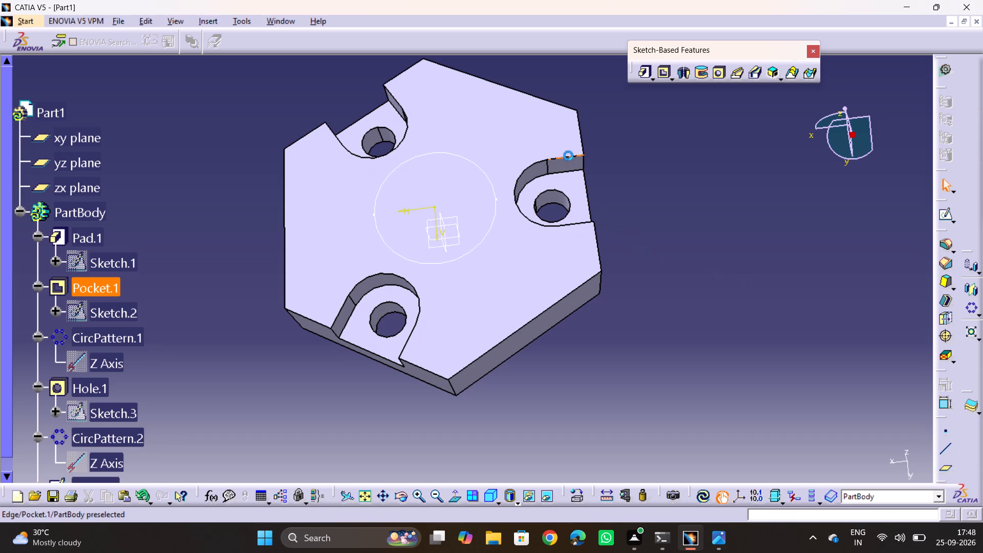
double_click(568, 155)
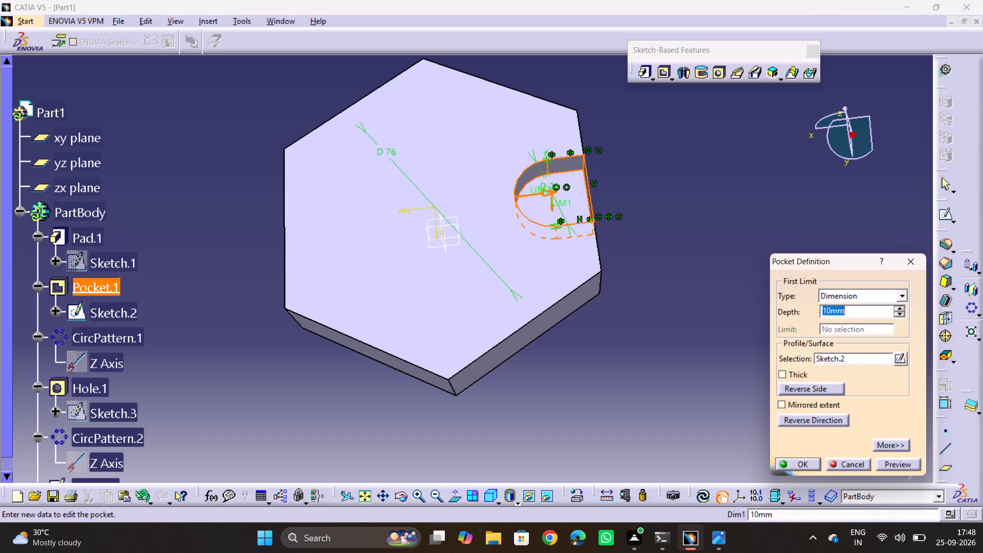
left_click(785, 457)
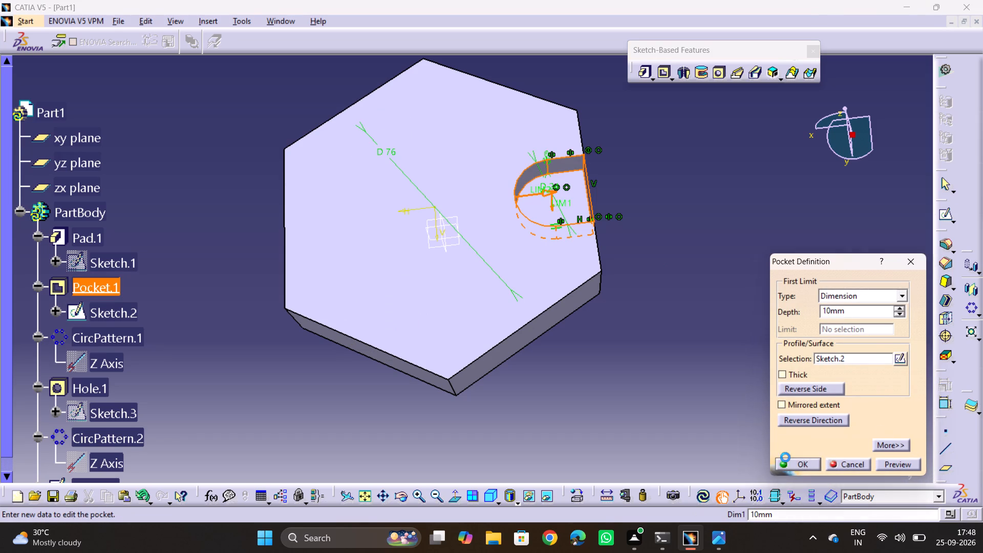
left_click(561, 155)
triple_click(565, 174)
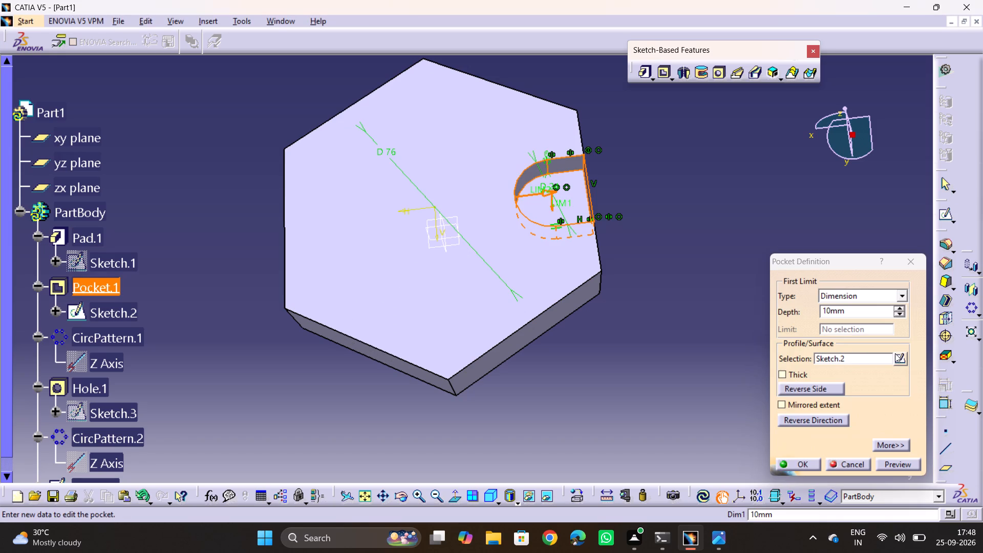
left_click(897, 357)
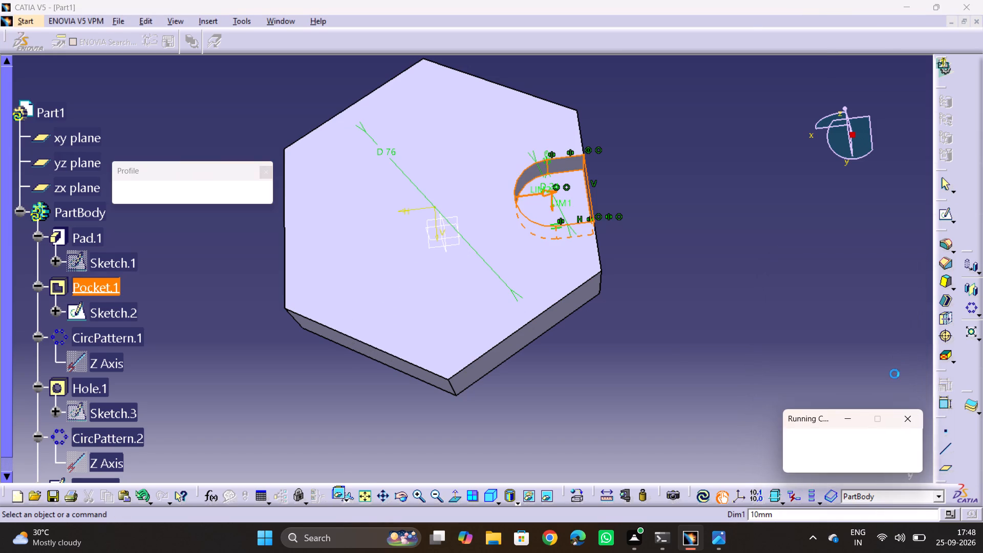
left_click(389, 158)
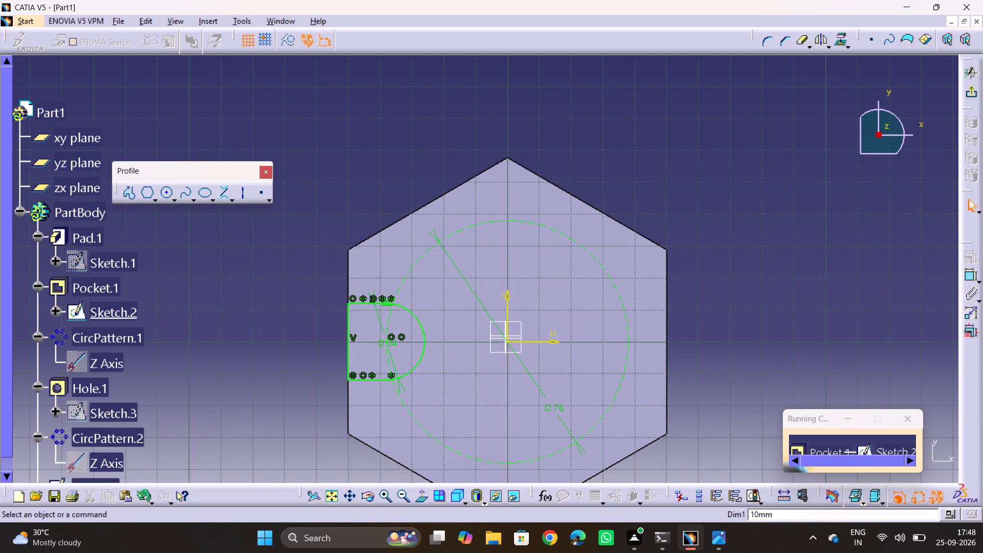
left_click(427, 253)
left_click(427, 253)
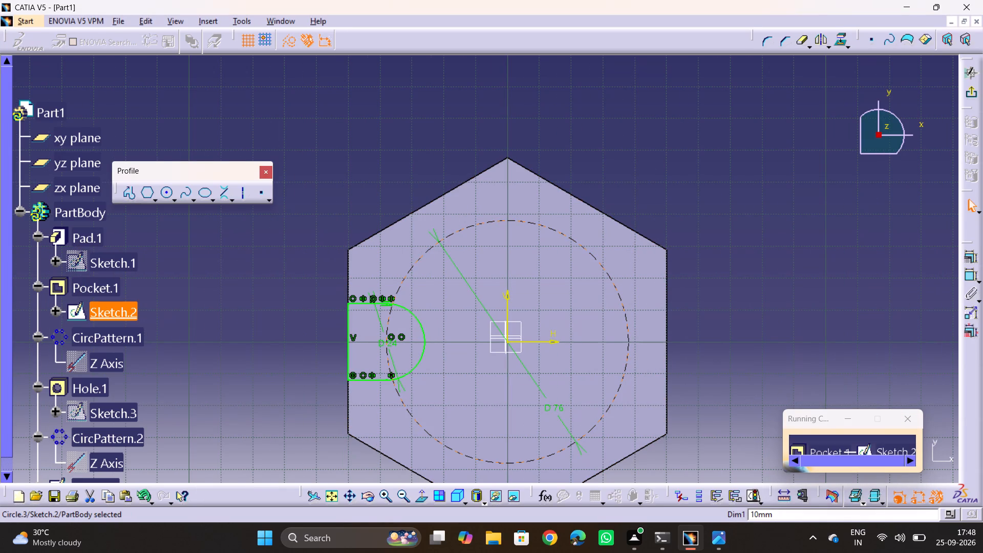
left_click(808, 159)
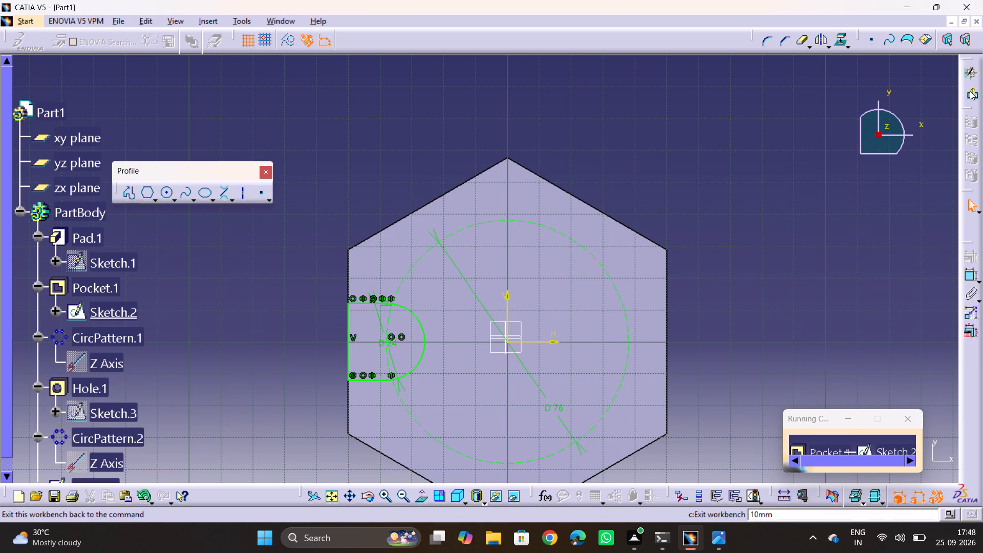
left_click(970, 91)
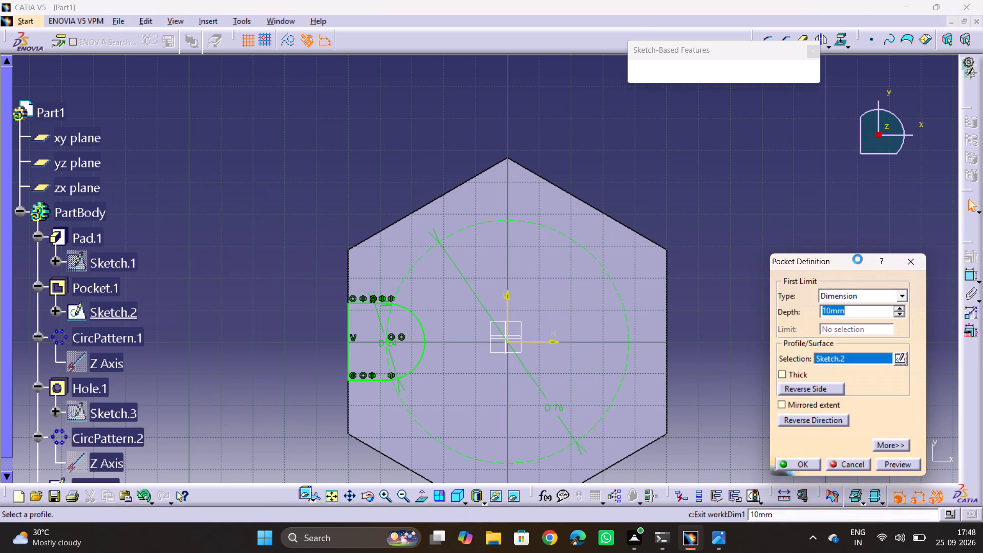
left_click(712, 274)
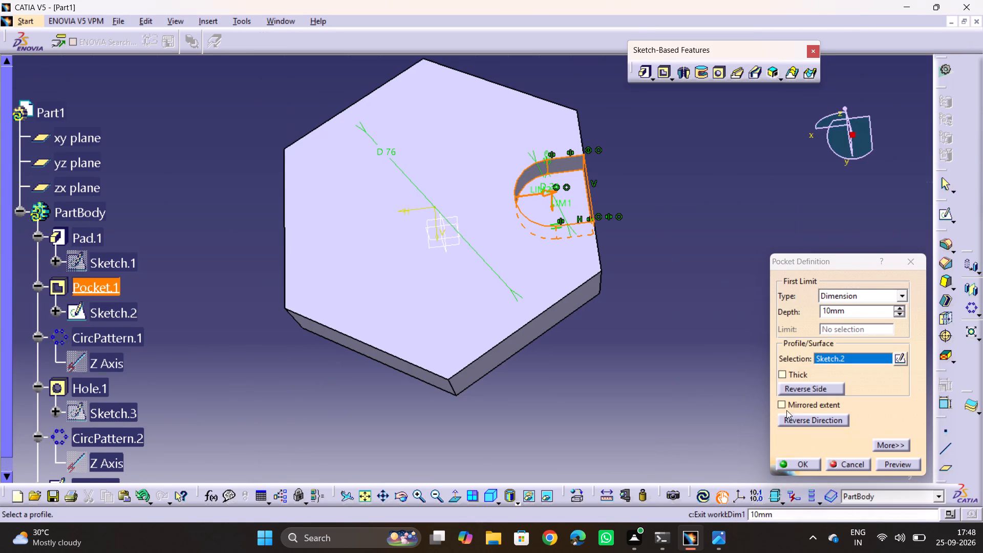
left_click(796, 464)
left_click(669, 395)
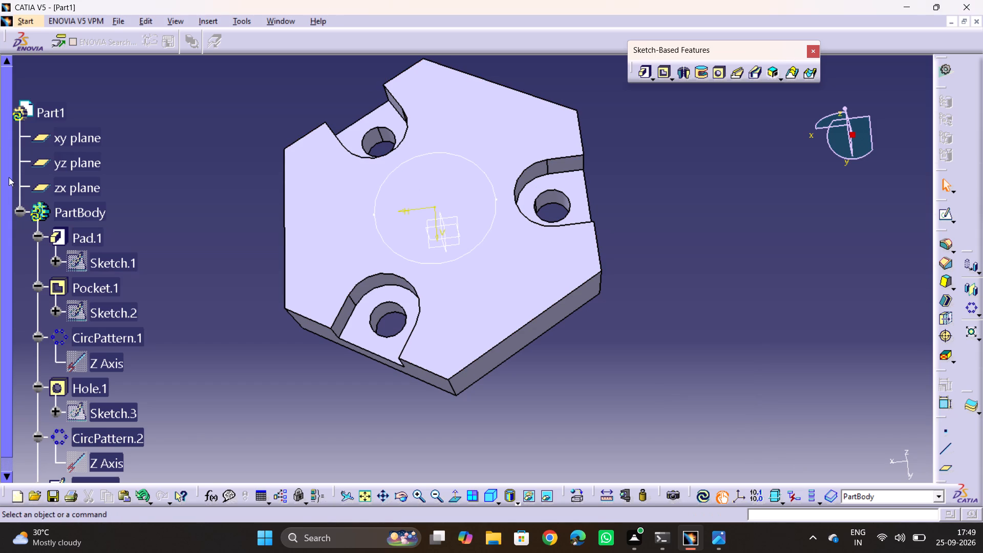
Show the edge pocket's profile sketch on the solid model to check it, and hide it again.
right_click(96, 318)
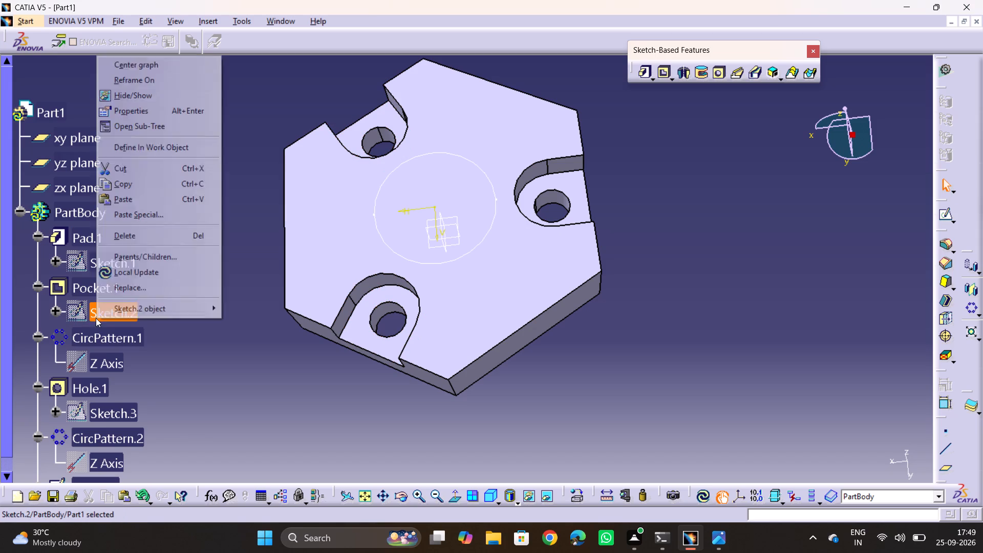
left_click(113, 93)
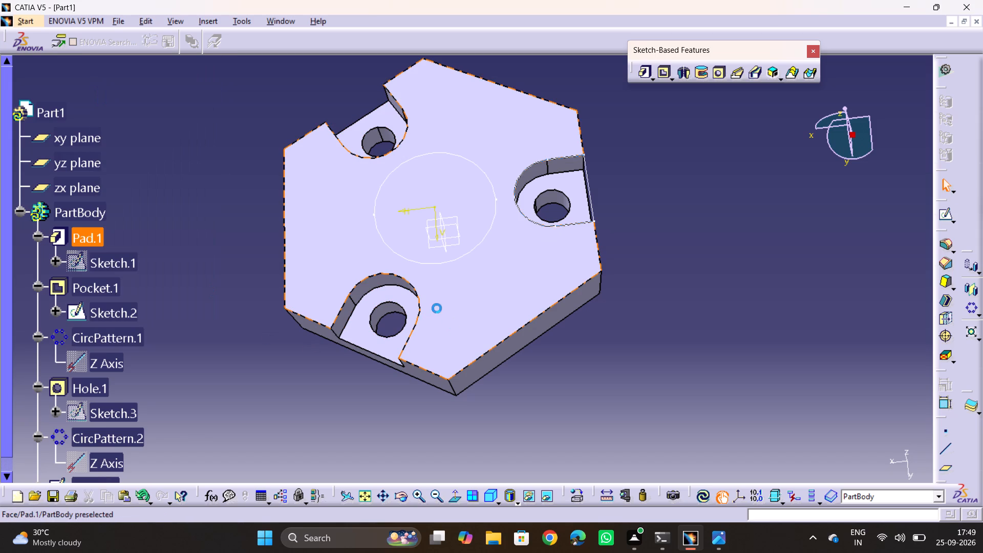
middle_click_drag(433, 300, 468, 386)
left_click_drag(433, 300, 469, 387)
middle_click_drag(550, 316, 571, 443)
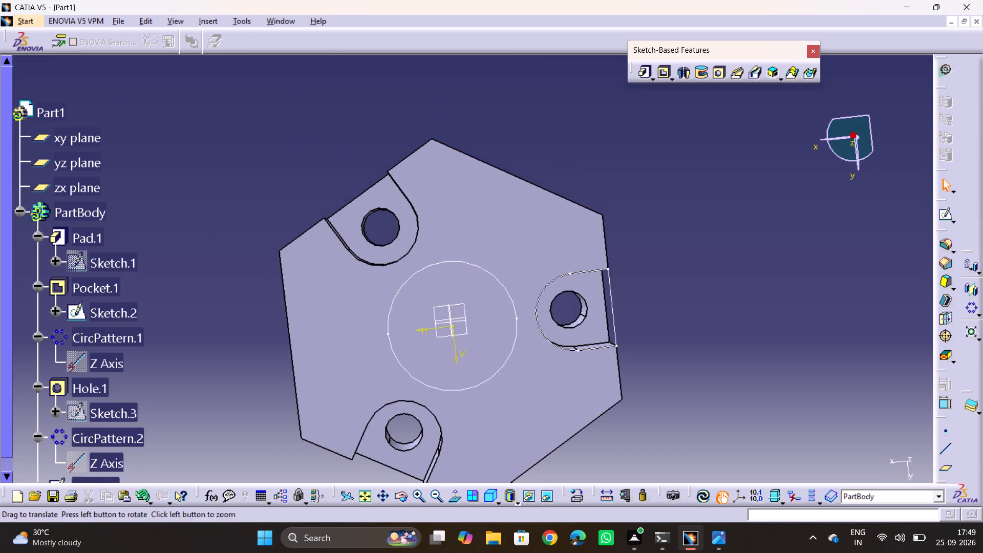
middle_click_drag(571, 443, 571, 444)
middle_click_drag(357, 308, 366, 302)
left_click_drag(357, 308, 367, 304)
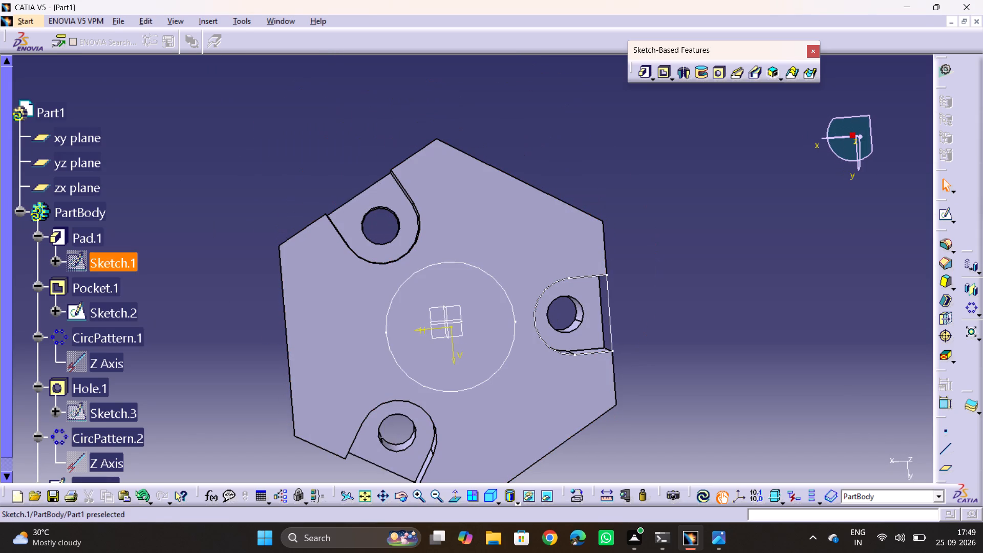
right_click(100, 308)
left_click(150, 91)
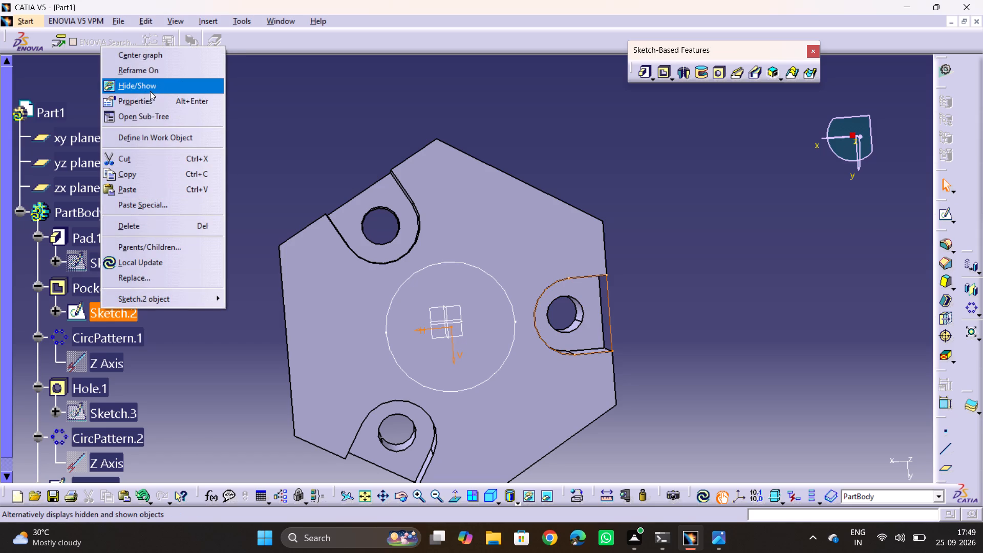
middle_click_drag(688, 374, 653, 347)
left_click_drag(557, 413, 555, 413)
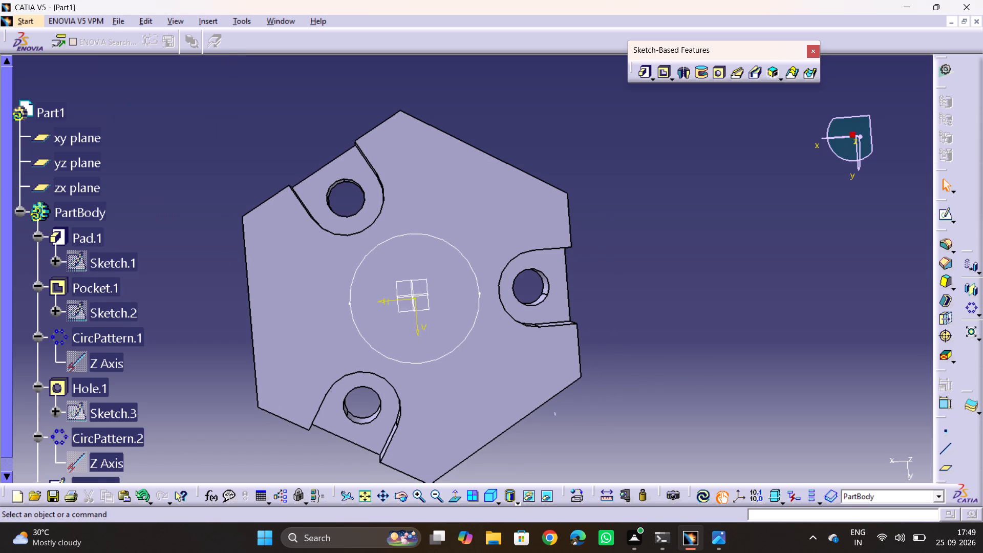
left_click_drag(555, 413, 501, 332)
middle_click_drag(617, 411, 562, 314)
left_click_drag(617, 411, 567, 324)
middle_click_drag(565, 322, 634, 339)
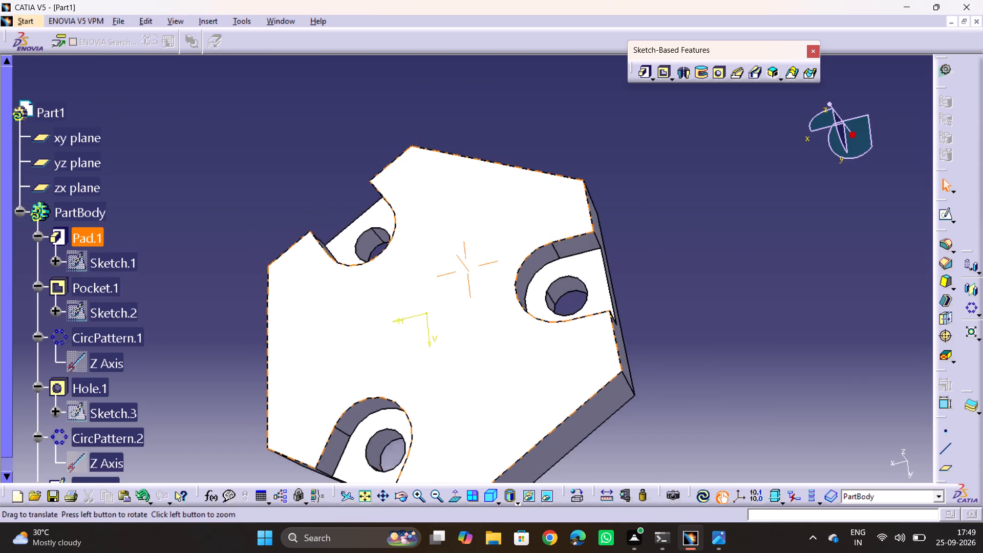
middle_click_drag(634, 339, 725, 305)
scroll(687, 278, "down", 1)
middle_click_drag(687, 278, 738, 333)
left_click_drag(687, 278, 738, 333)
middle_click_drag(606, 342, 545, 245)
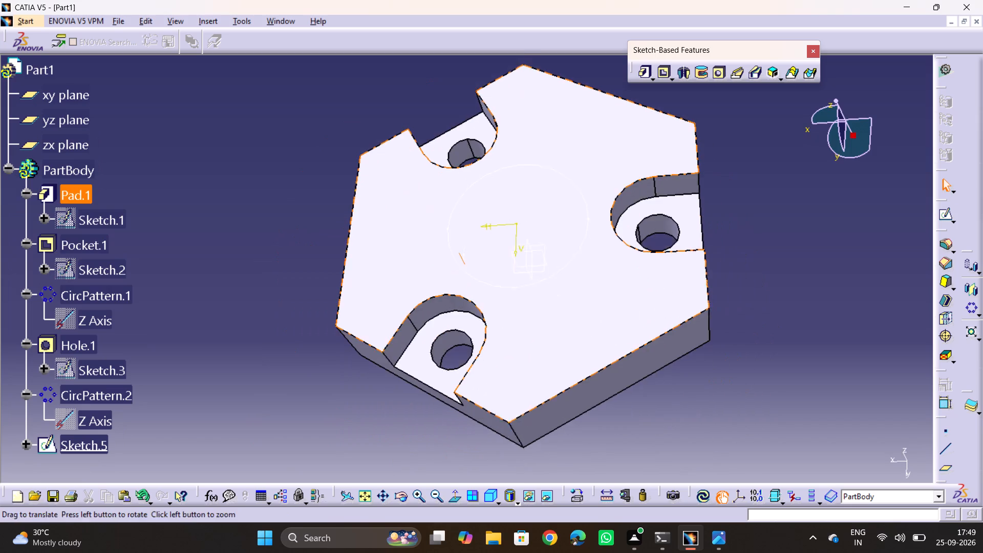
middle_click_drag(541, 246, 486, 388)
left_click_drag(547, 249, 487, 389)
Reopen the central circle's sketch and draw a larger concentric circle from the origin, about 67.6 mm in diameter.
key("alt+Tab")
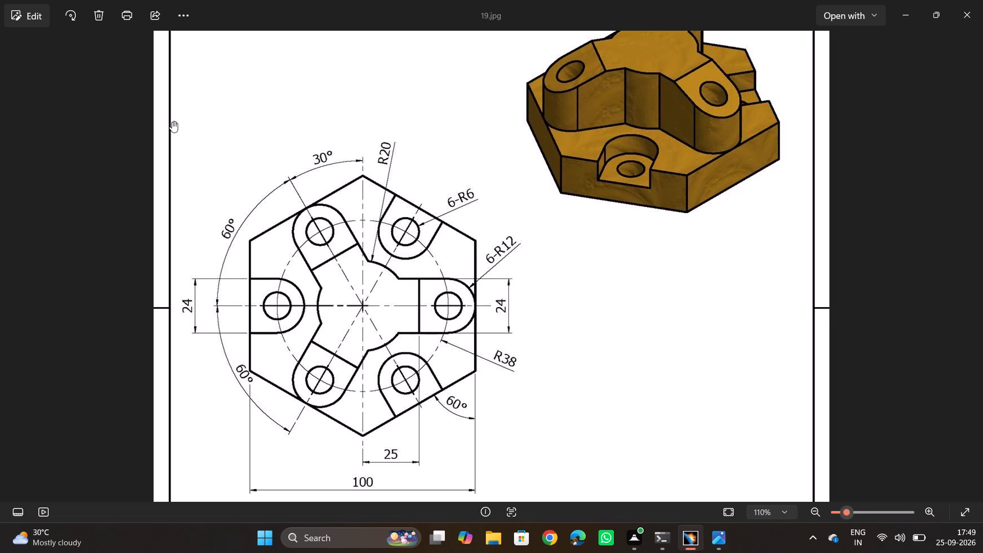
key("alt+Tab")
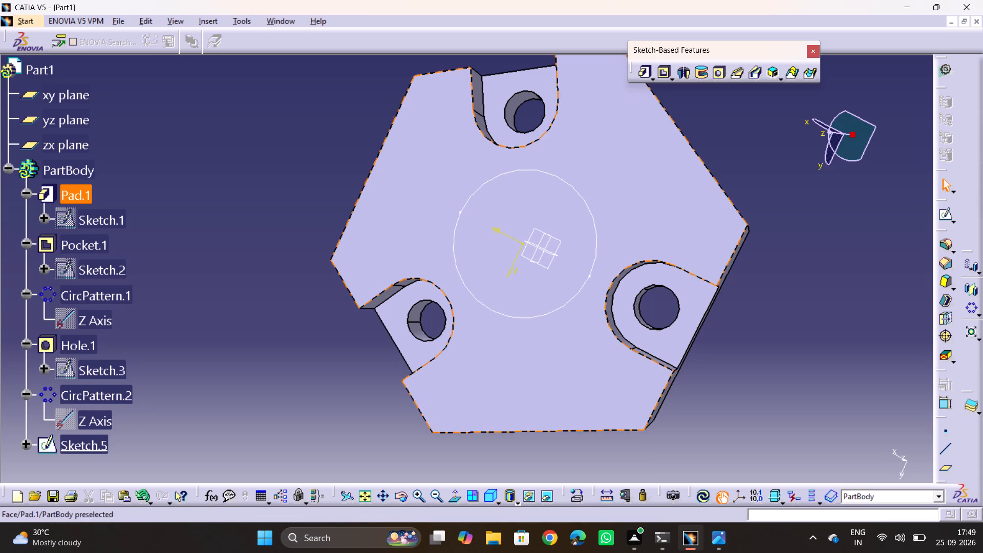
double_click(597, 225)
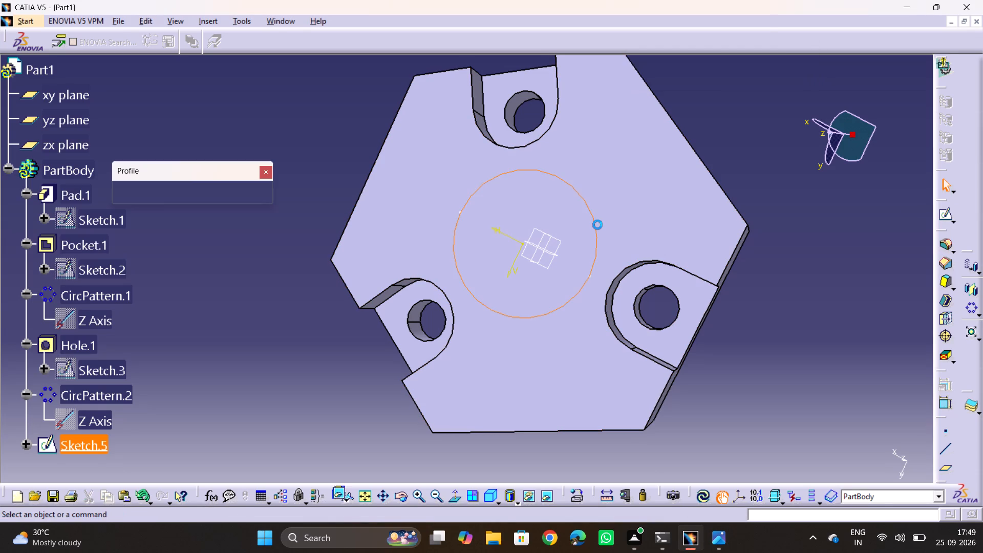
middle_click_drag(494, 271, 524, 249)
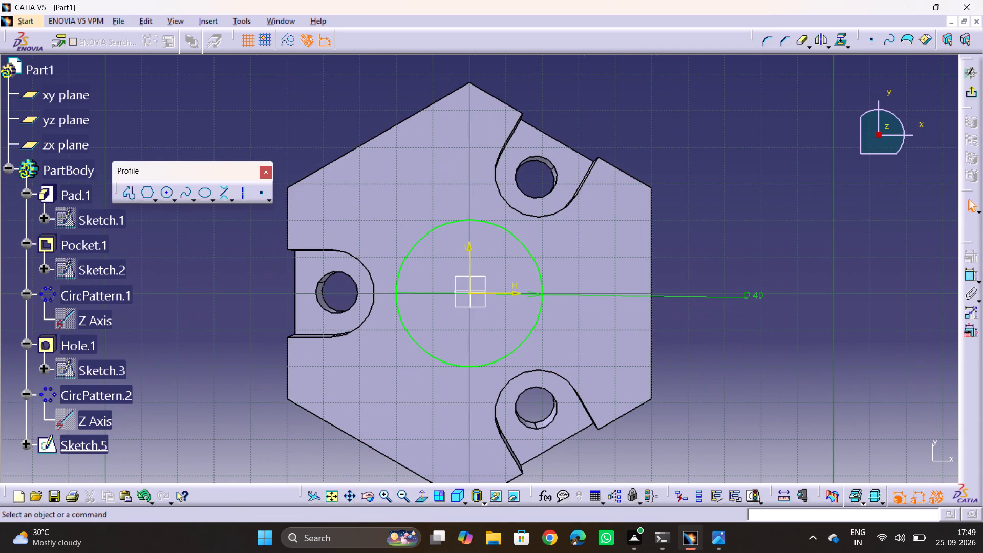
left_click(806, 256)
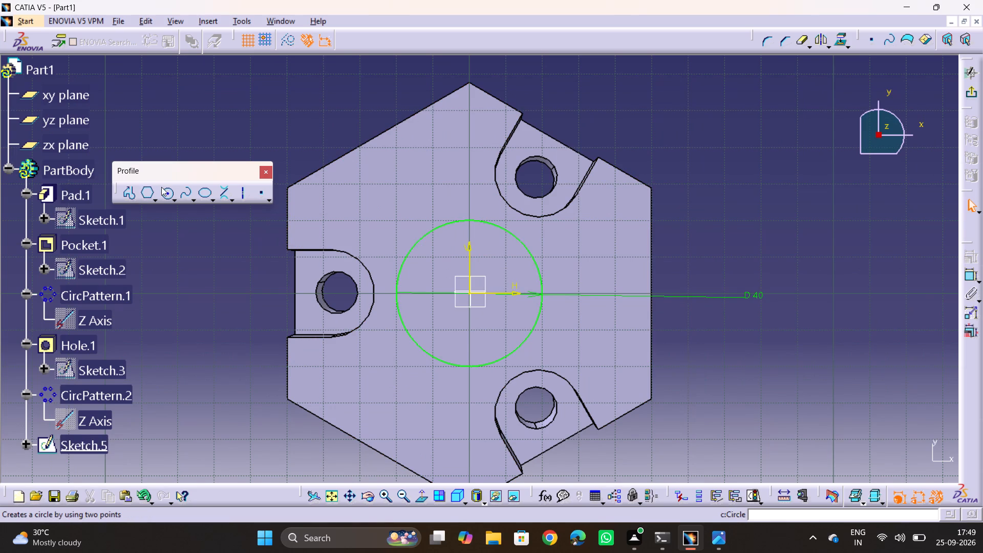
left_click(168, 194)
key("alt+Tab")
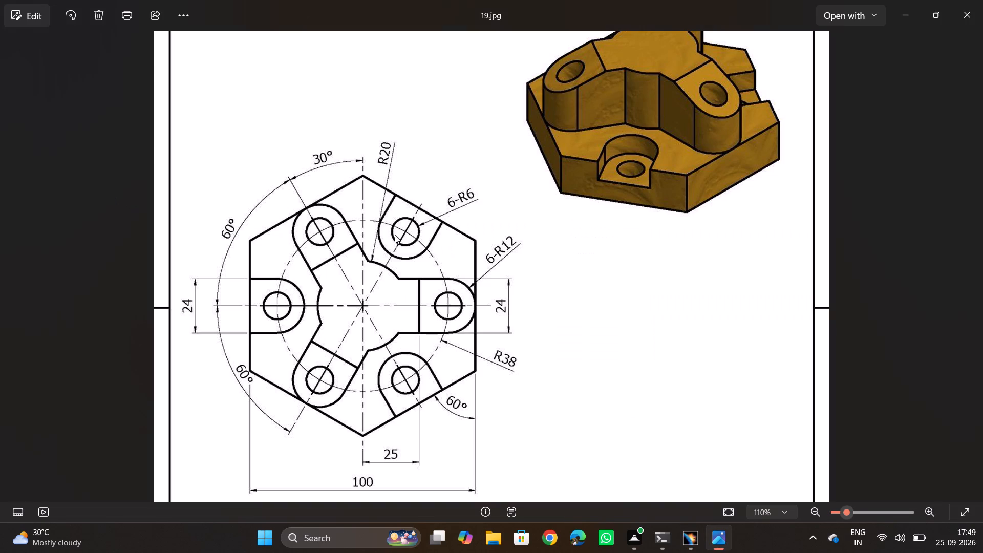
key("alt+Tab")
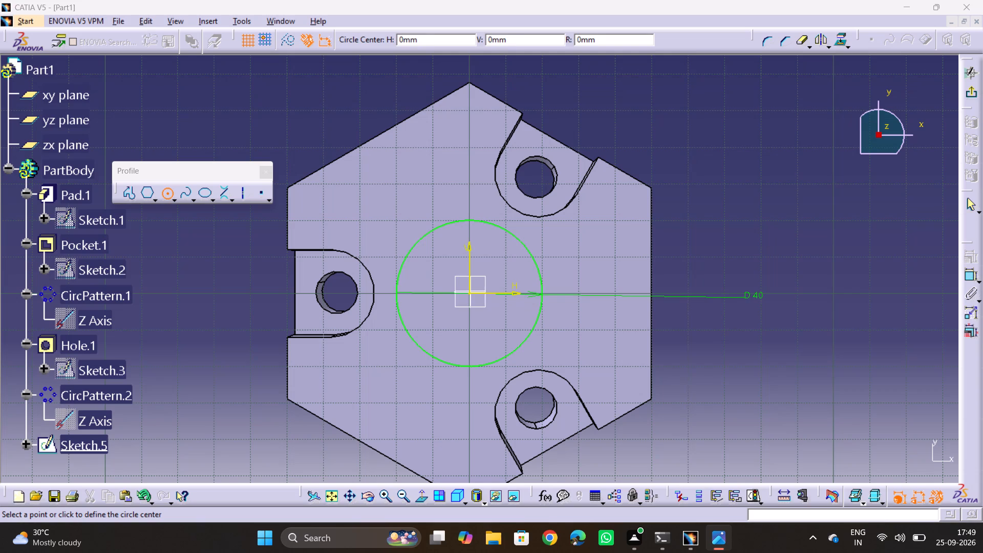
left_click(468, 292)
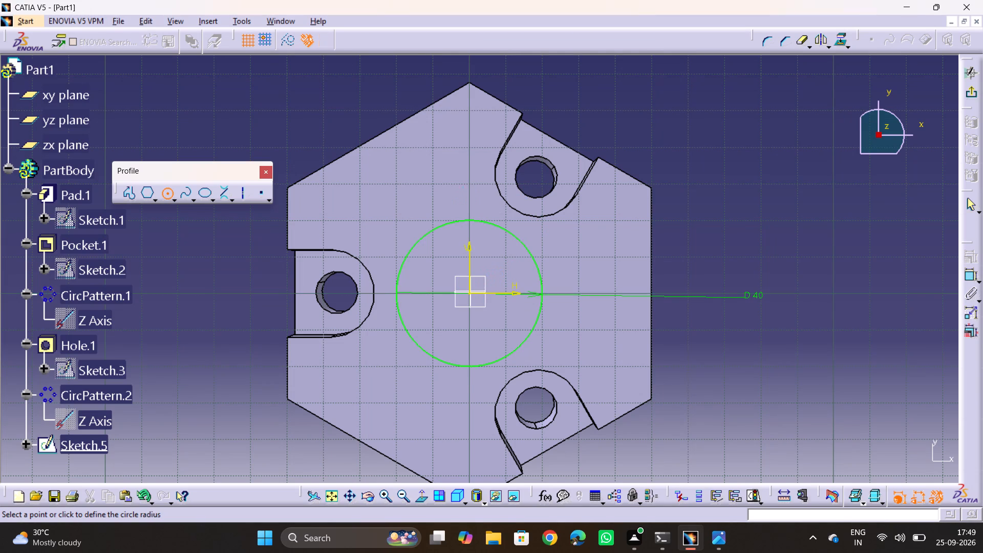
left_click(432, 175)
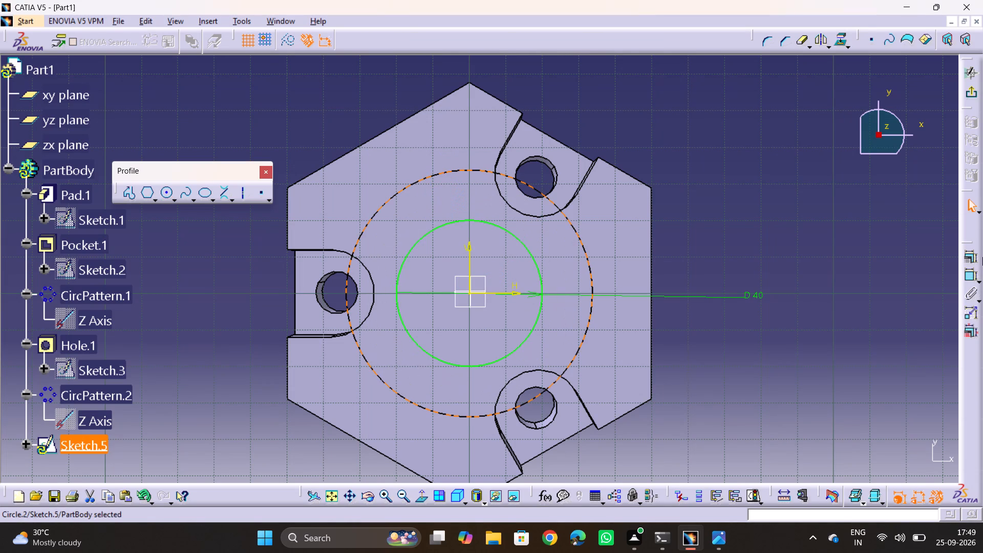
Add a diameter dimension to the larger concentric circle.
left_click(976, 260)
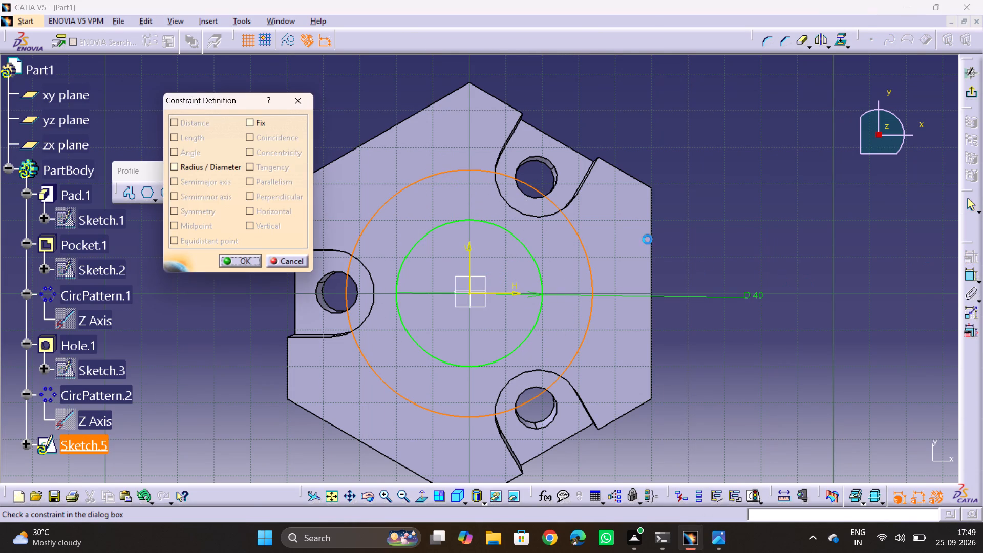
left_click(294, 257)
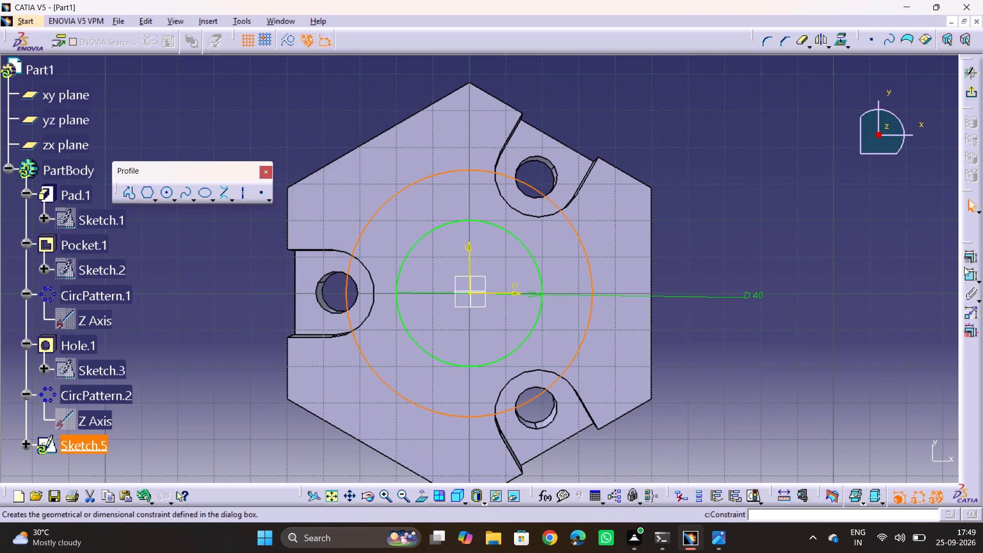
left_click(971, 273)
left_click(712, 243)
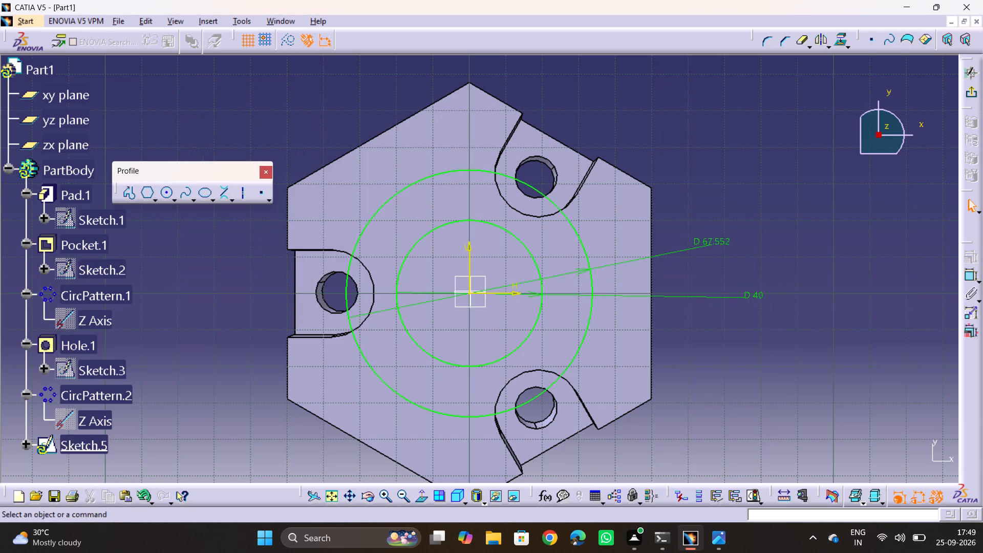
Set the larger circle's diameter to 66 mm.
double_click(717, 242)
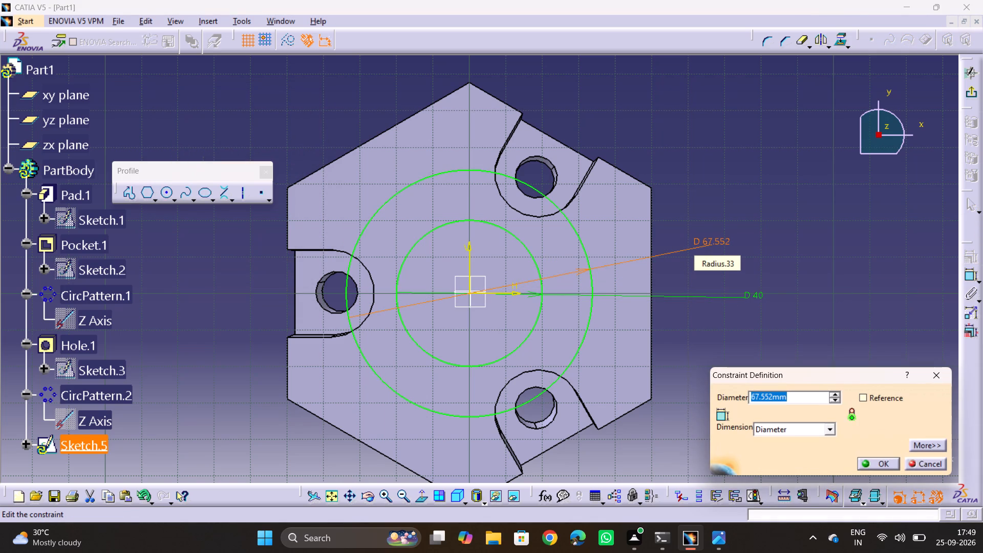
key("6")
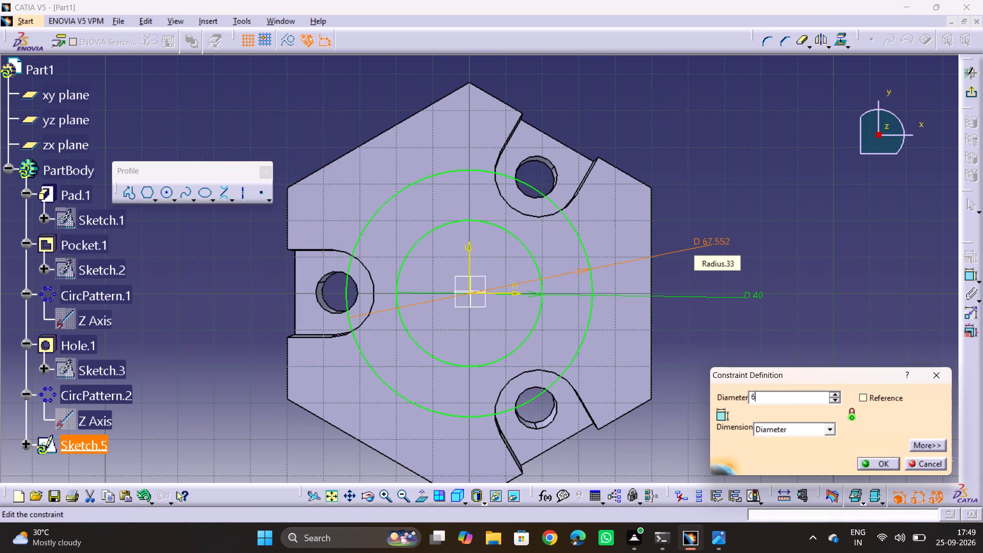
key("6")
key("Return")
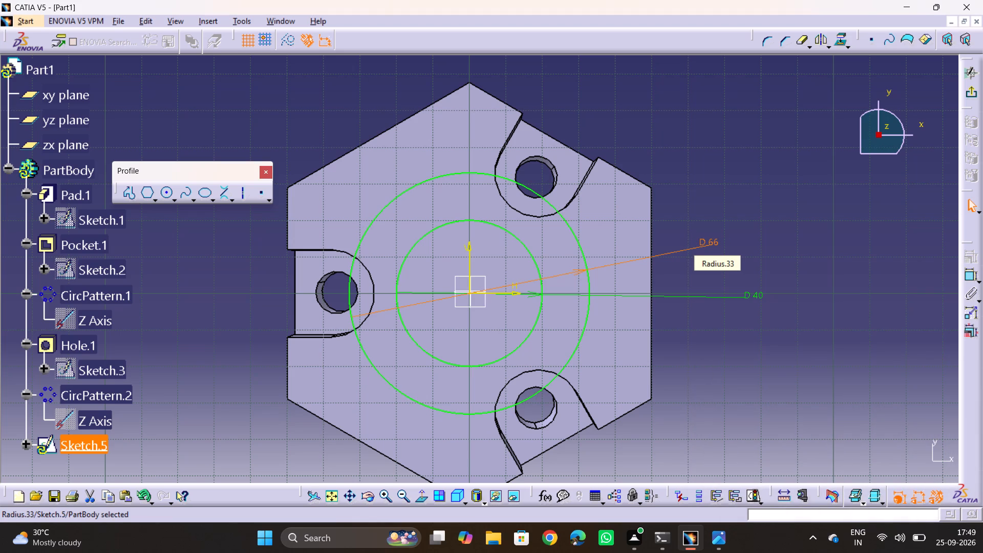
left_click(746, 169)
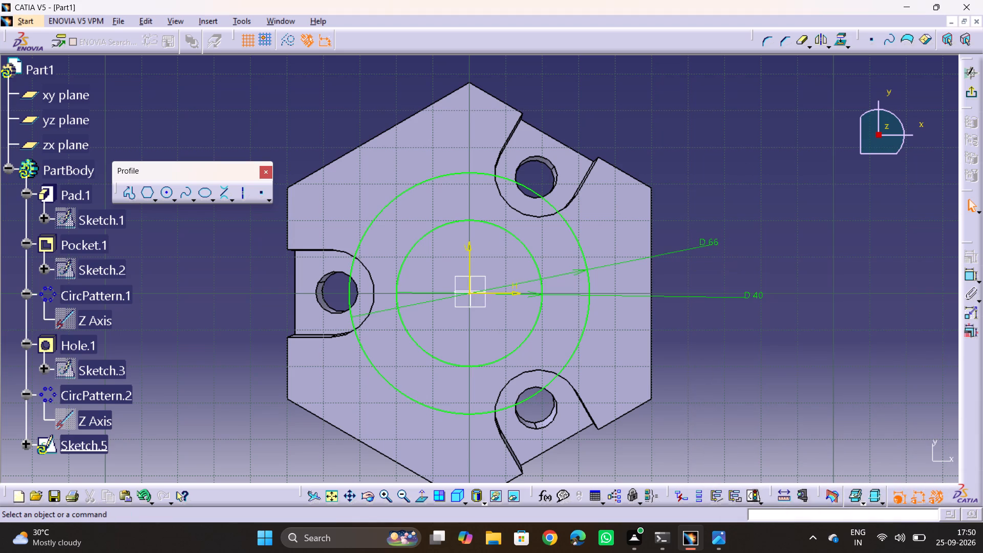
Set the larger circle's diameter to 76 mm.
double_click(712, 245)
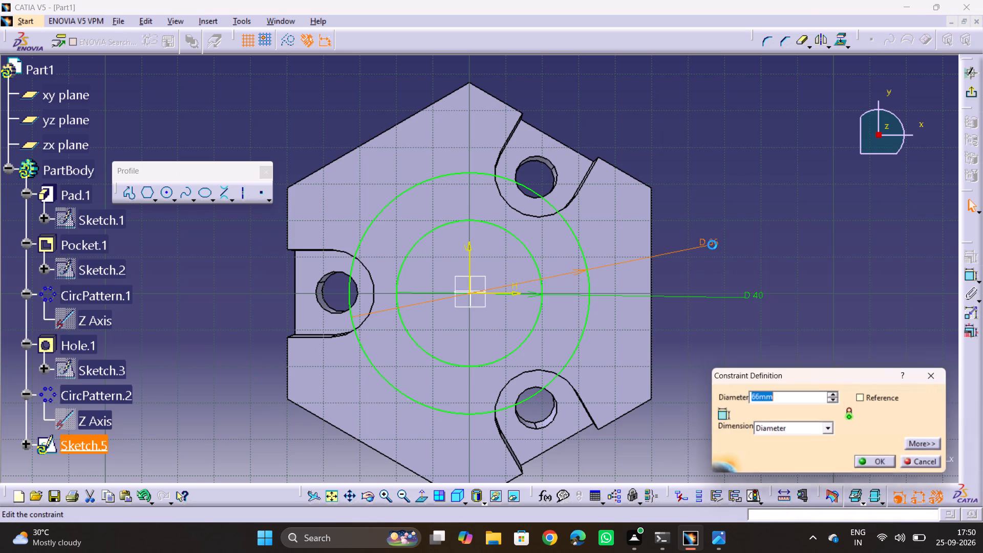
type("76")
key("Return")
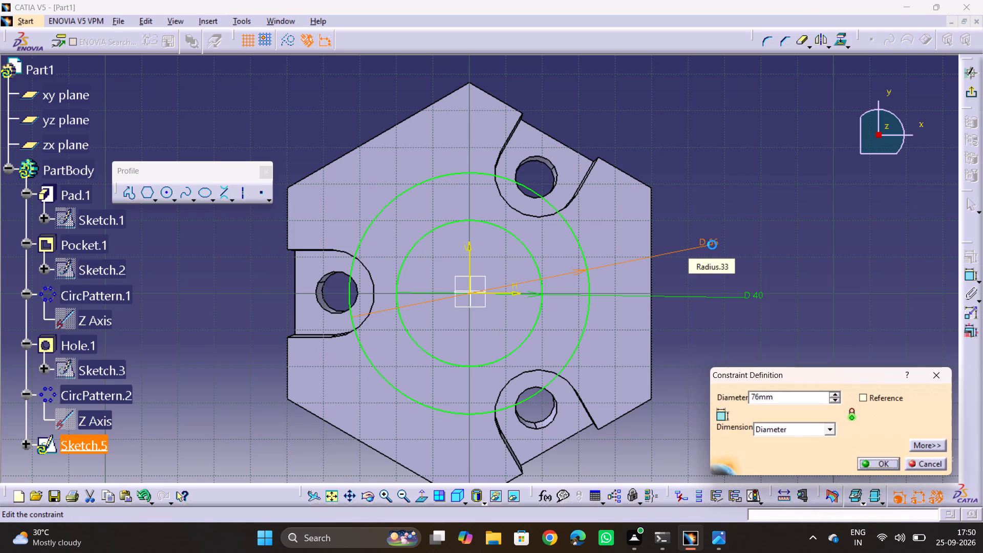
left_click(323, 91)
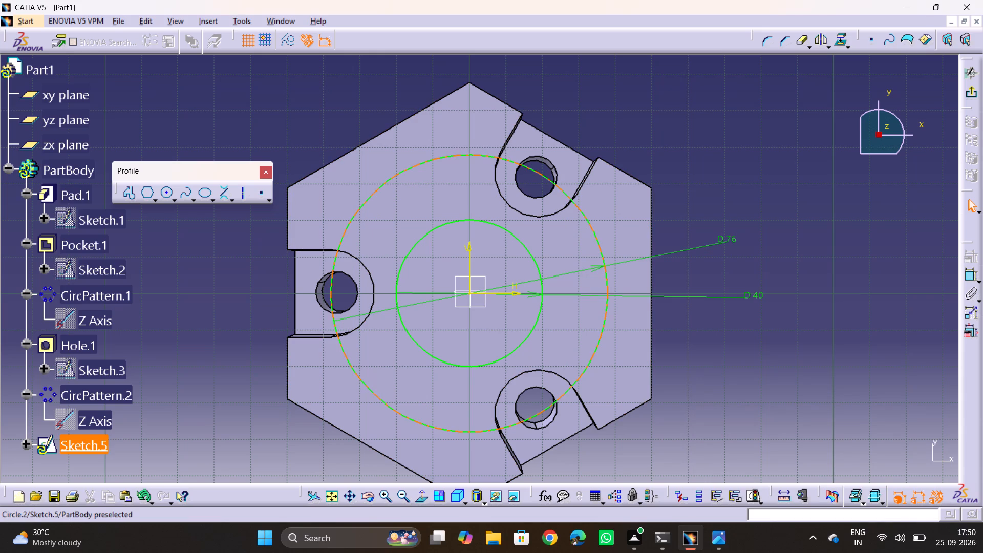
Convert the 76 mm circle to construction geometry.
left_click(386, 187)
left_click(287, 39)
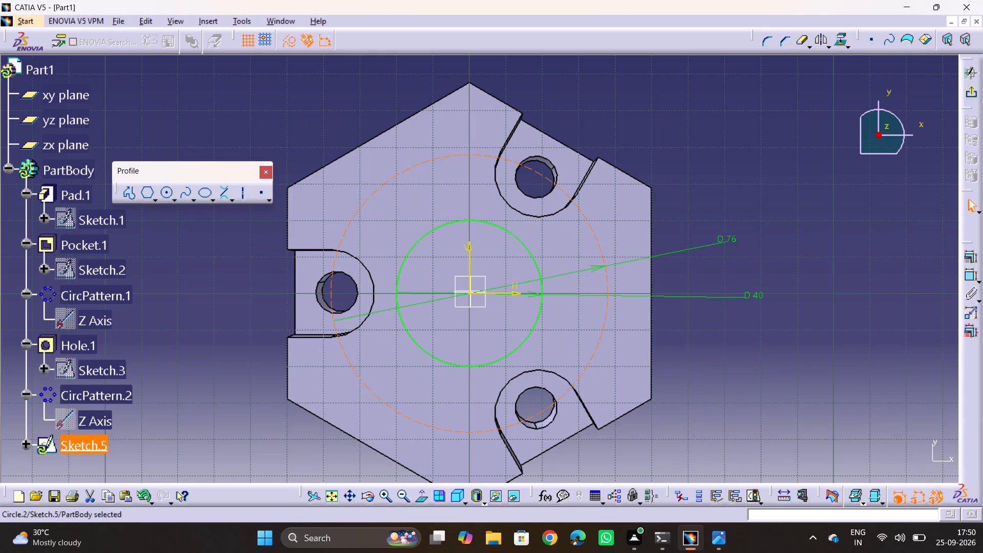
left_click(323, 152)
Draw an axis about 47.7 mm long from the origin toward the hexagon's upper-left edge, following the reference drawing.
key("alt+Tab")
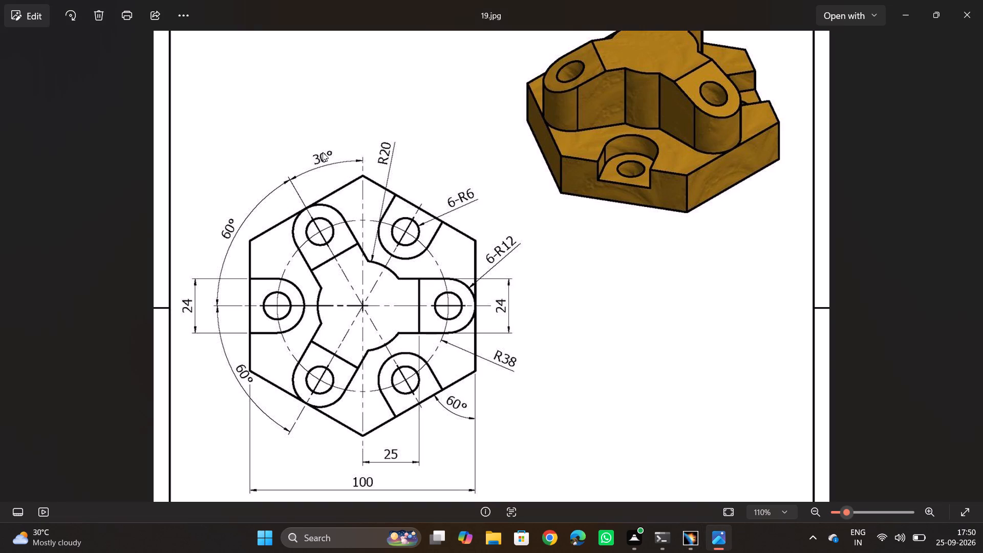
key("alt+Tab")
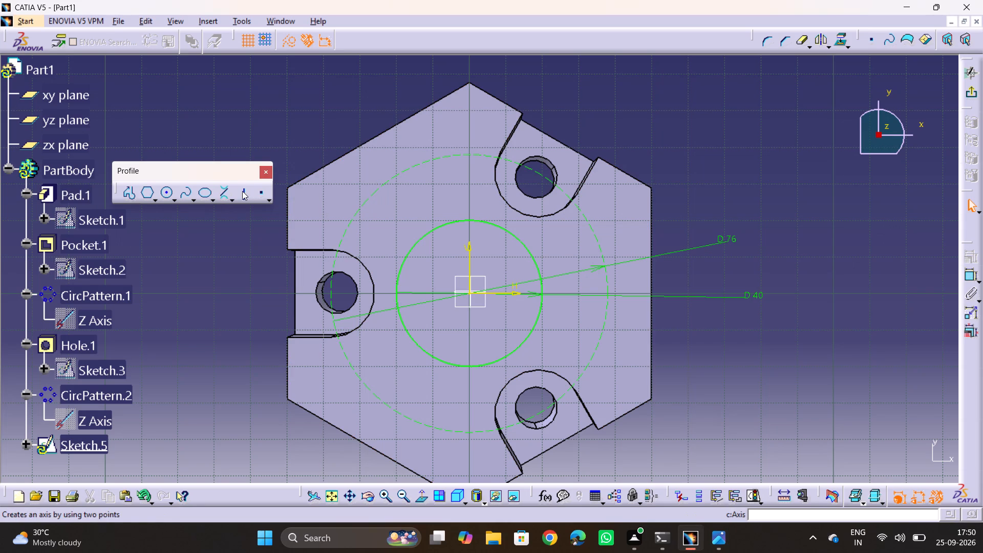
left_click(242, 191)
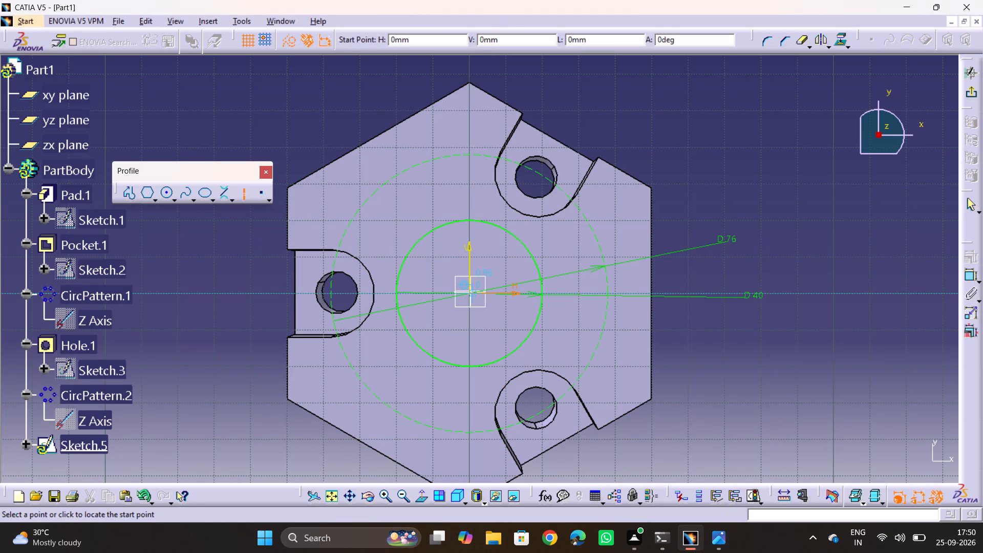
left_click(471, 295)
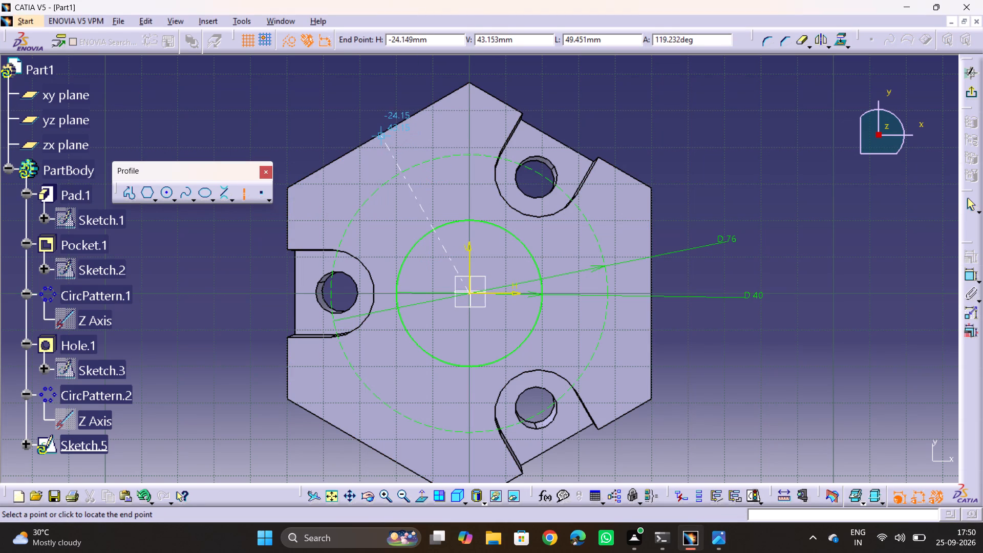
left_click(380, 145)
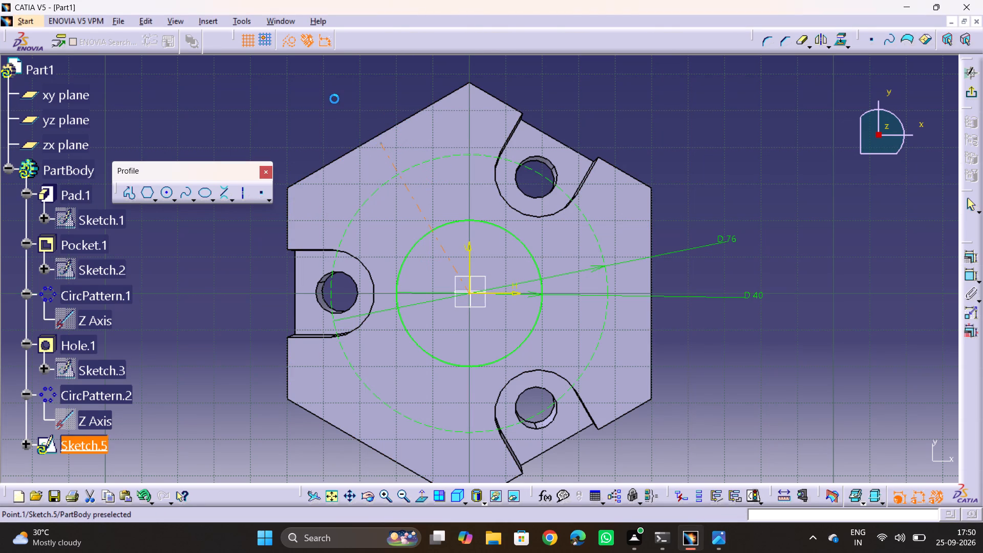
left_click(333, 98)
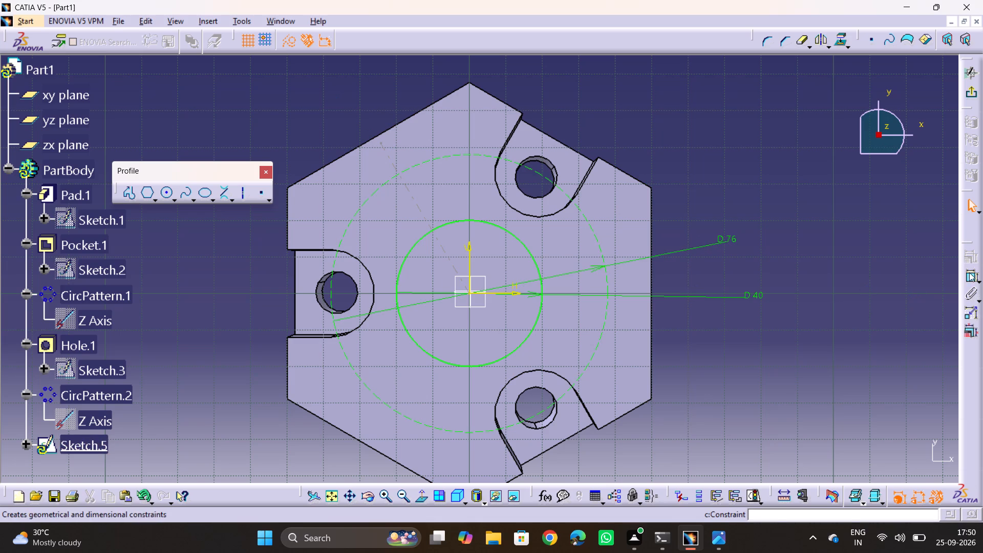
Add an angle dimension between the slanted axis and the sketch's vertical axis and set it to 30 degrees.
left_click(969, 272)
left_click(419, 209)
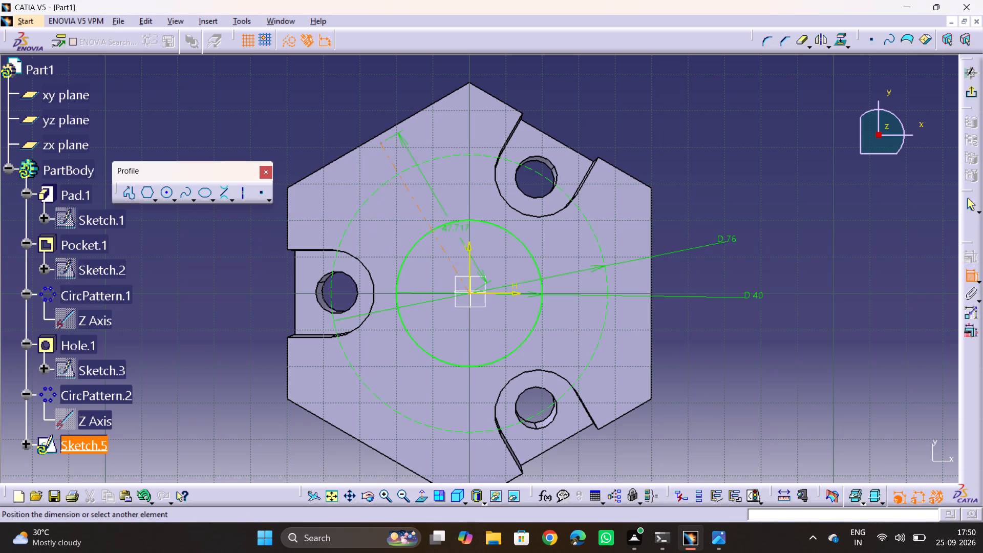
left_click(471, 270)
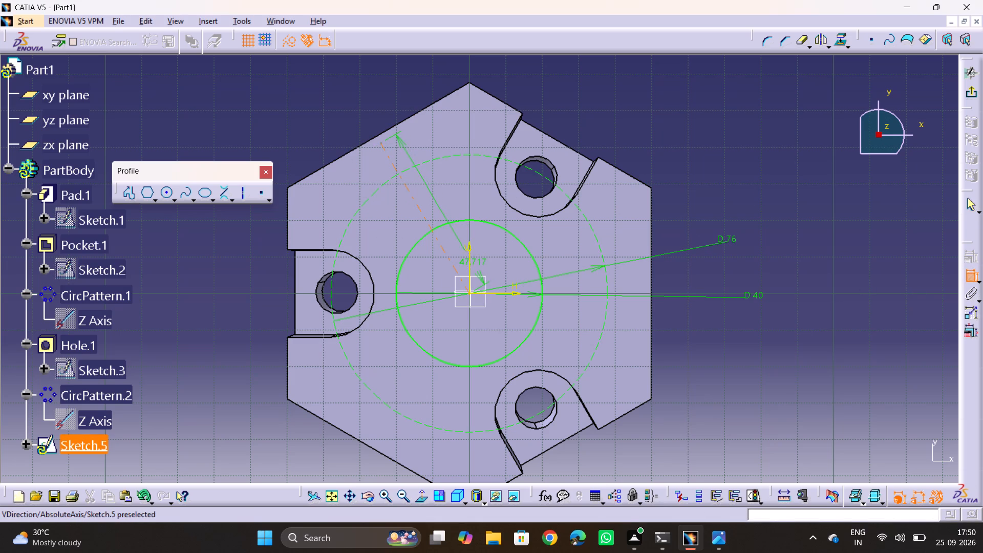
left_click(418, 139)
double_click(415, 138)
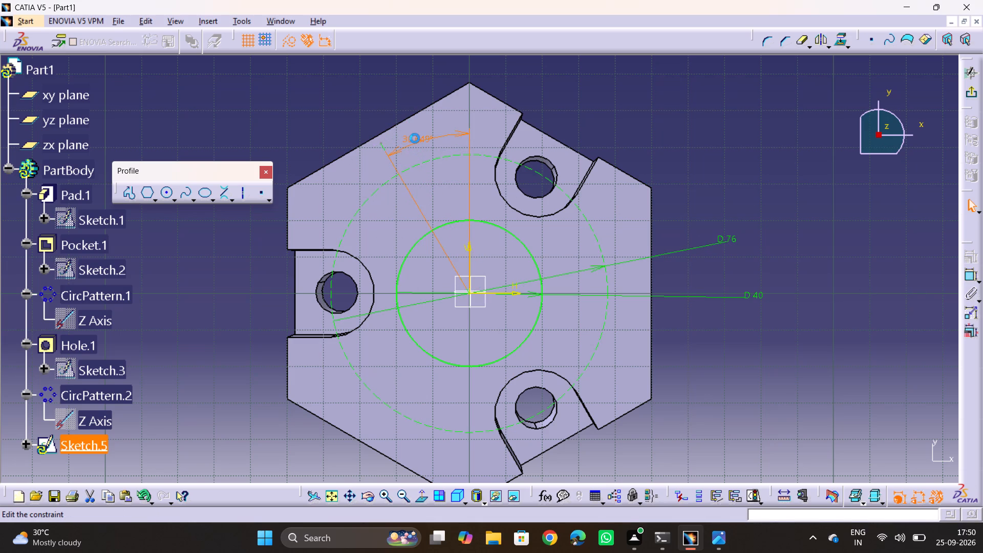
type("30")
key("Return")
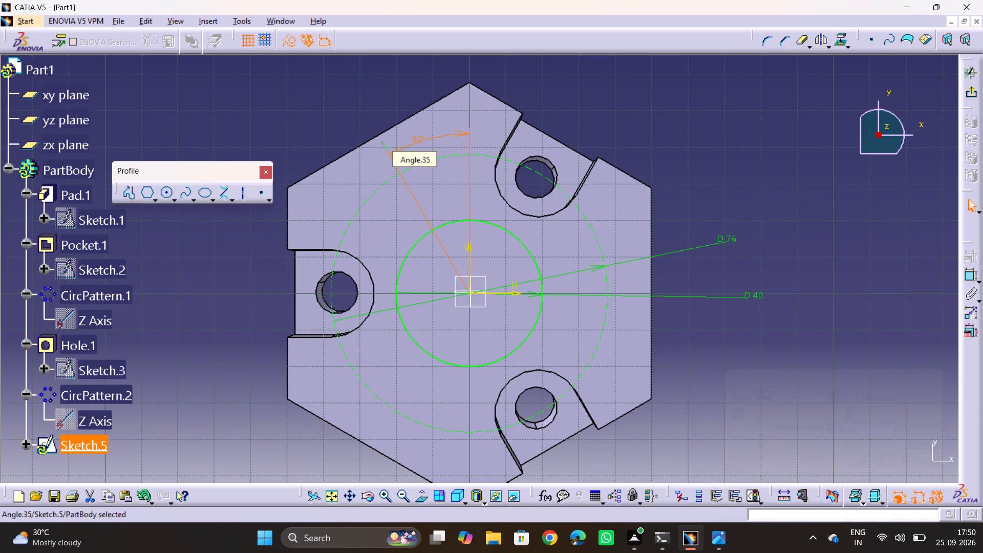
left_click(352, 57)
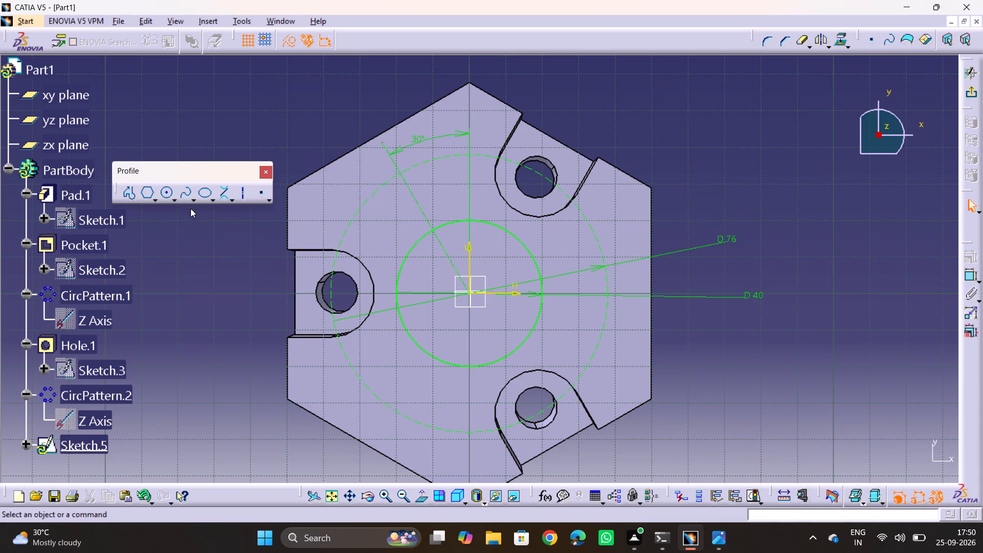
Draw a small circle centred where the slanted axis crosses the 76 mm construction circle and make it standard geometry.
left_click(167, 191)
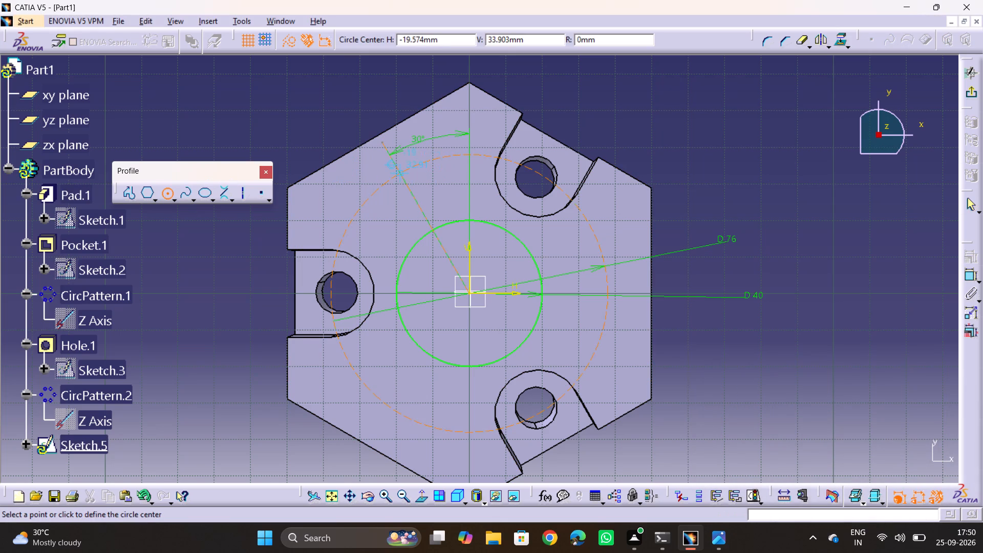
left_click(398, 173)
left_click(398, 193)
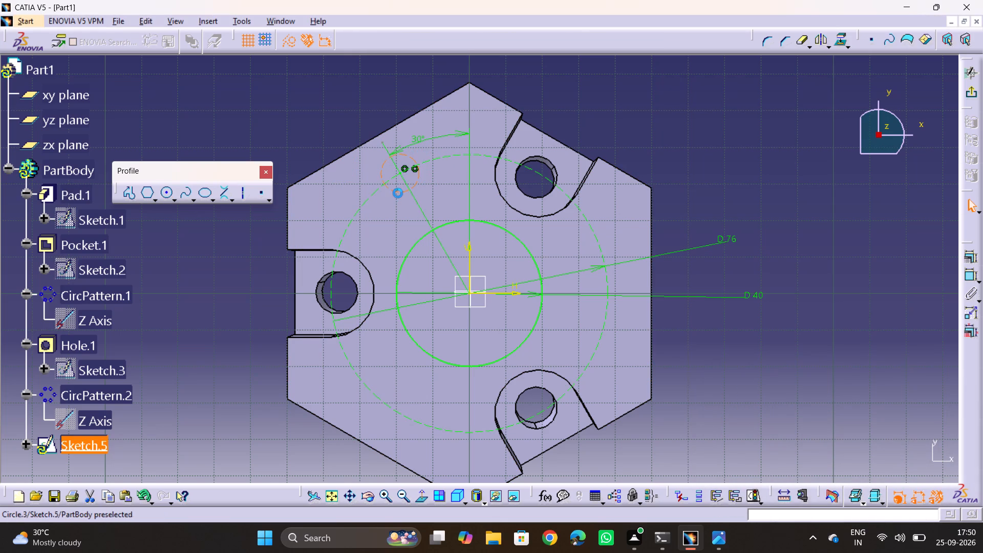
left_click(285, 42)
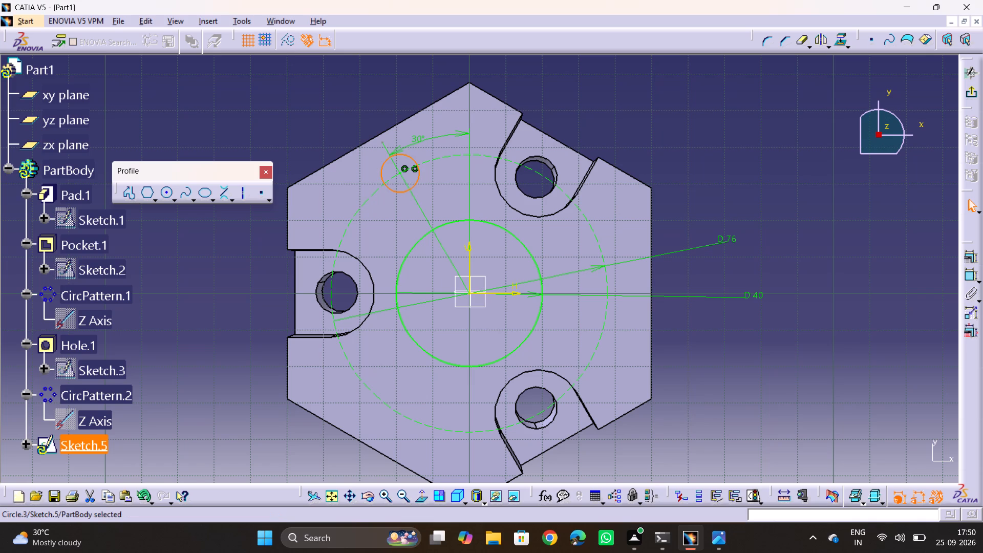
left_click(266, 101)
key("Escape")
key("alt+Tab")
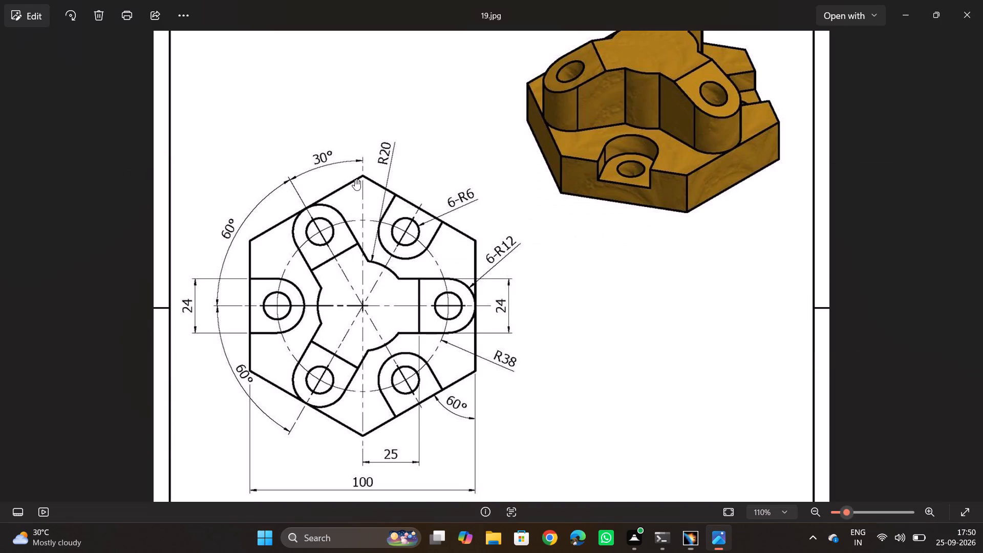
Dimension the small circle on the slanted axis and set its diameter to 24 mm.
key("alt+Tab")
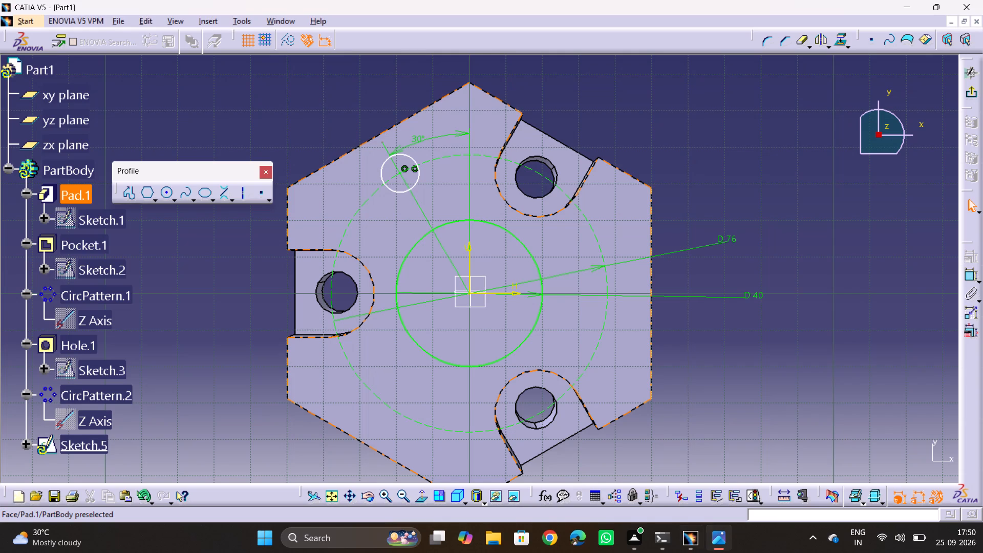
left_click(967, 280)
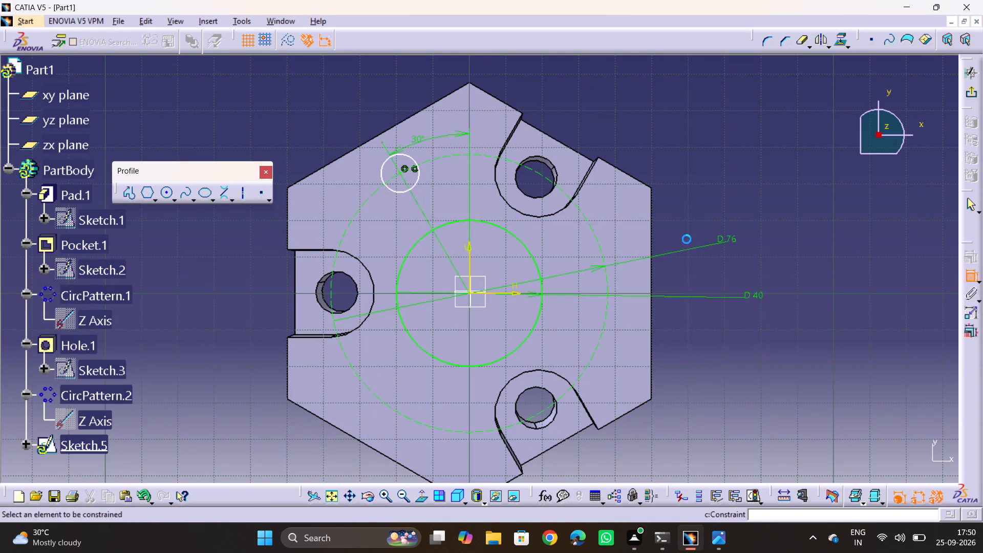
key("alt+Tab")
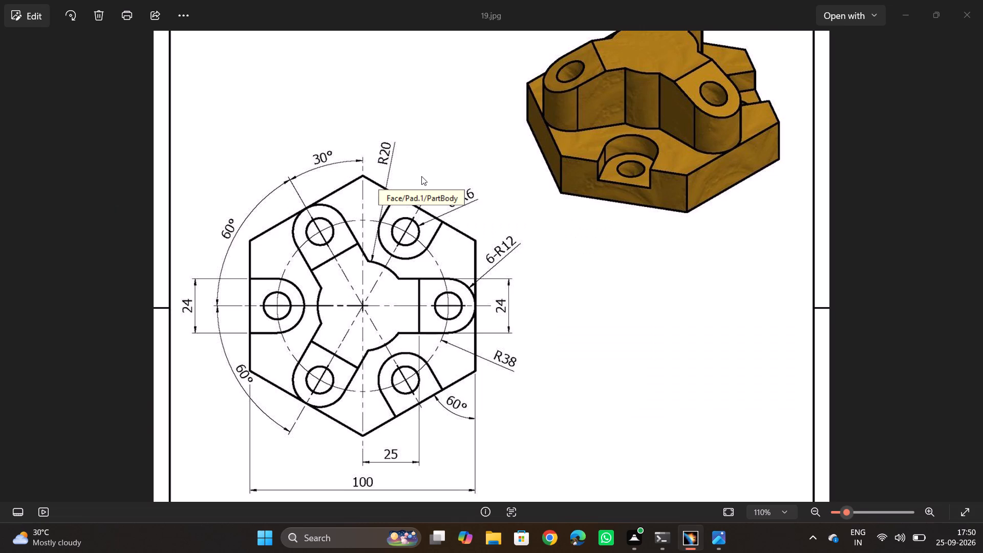
key("alt+Tab")
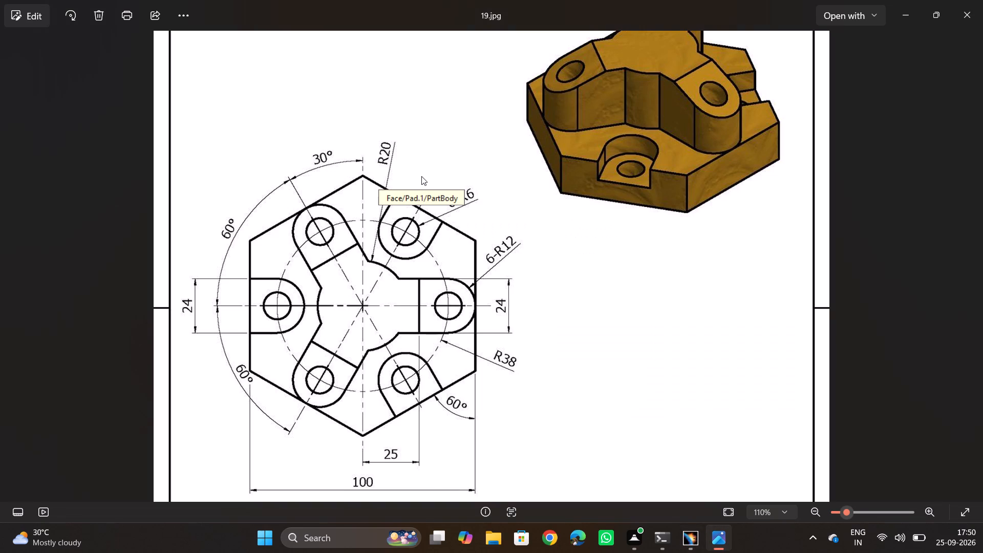
left_click(418, 177)
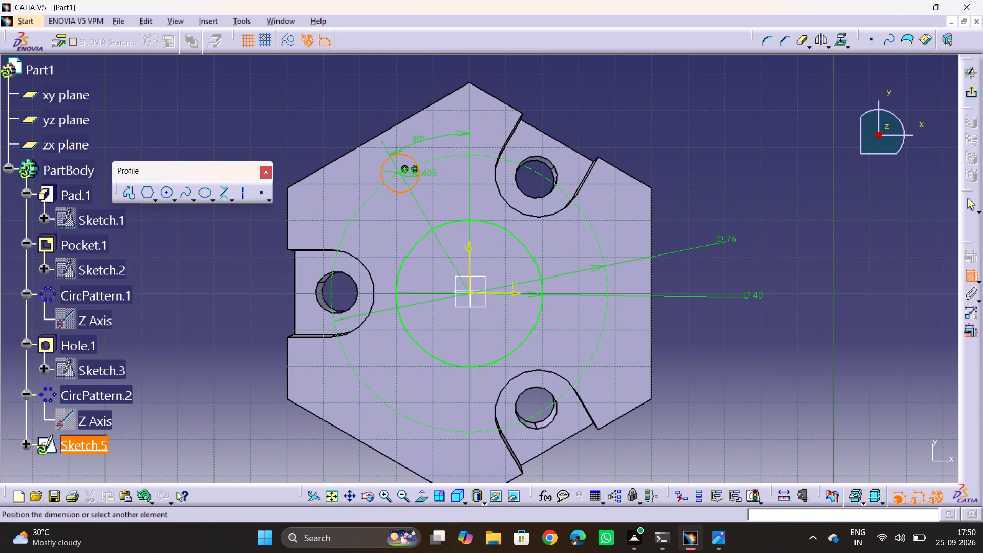
left_click(293, 120)
double_click(305, 120)
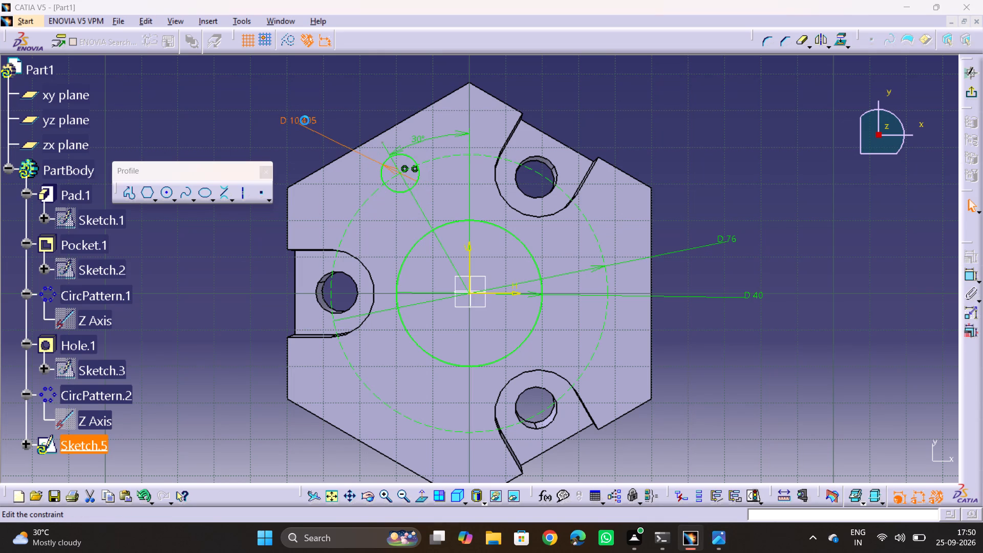
type("24")
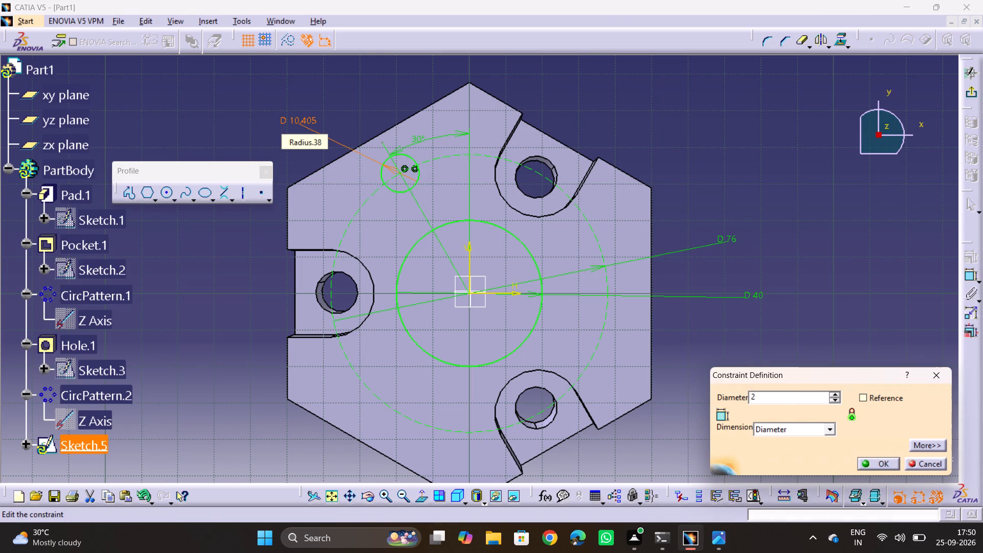
key("Return")
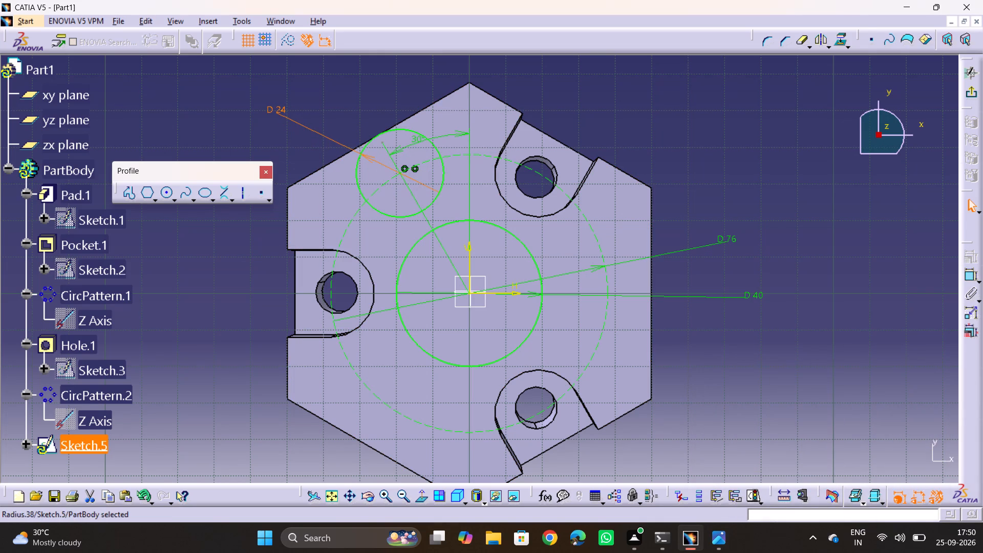
Draw a second circle concentric with the 24 mm circle and set its diameter to 12 mm.
left_click(165, 195)
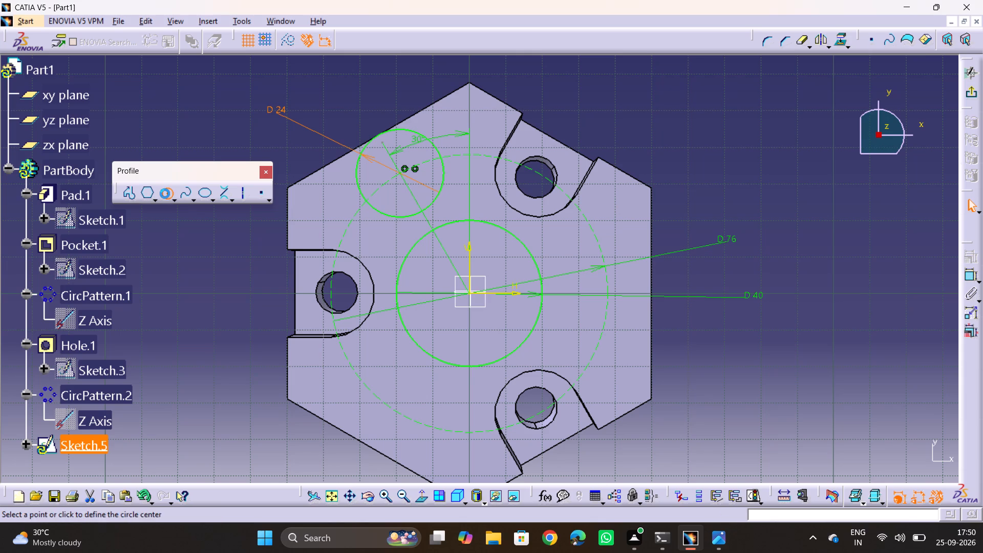
left_click(403, 174)
left_click(401, 160)
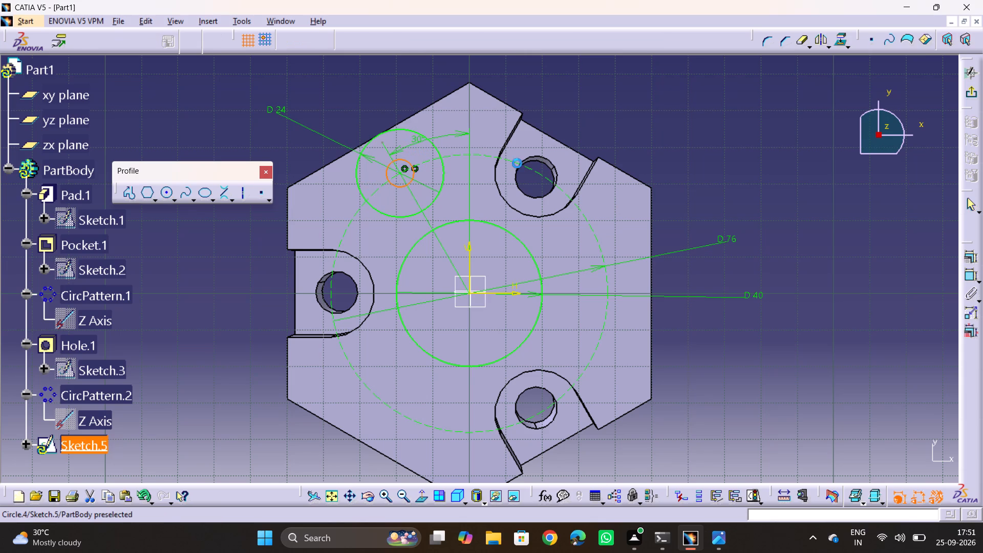
left_click(965, 274)
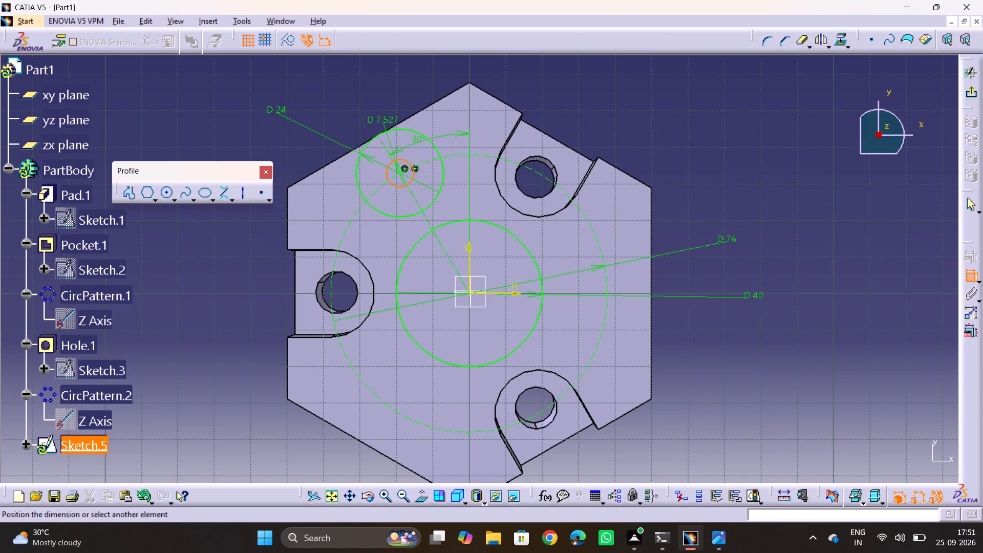
left_click(372, 101)
double_click(375, 100)
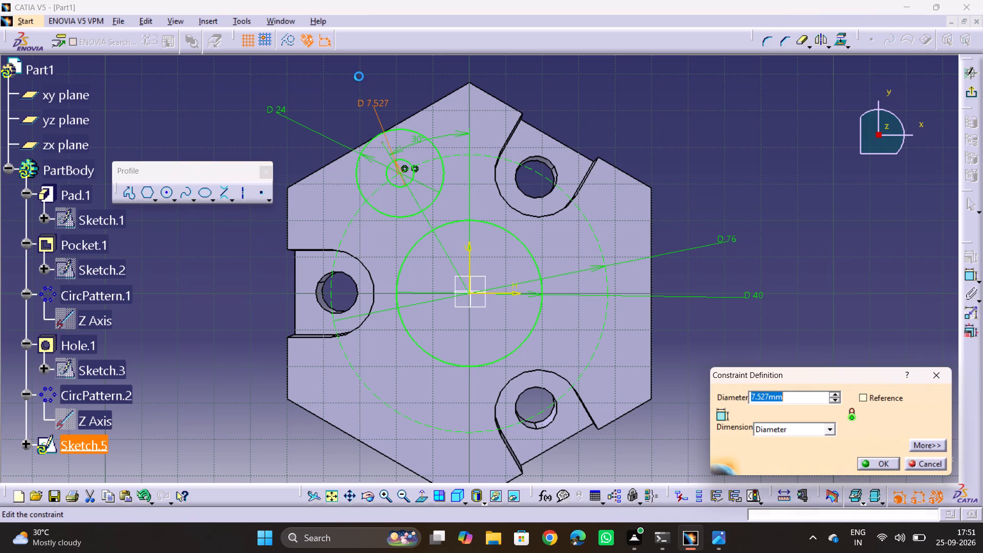
type("12")
key("Return")
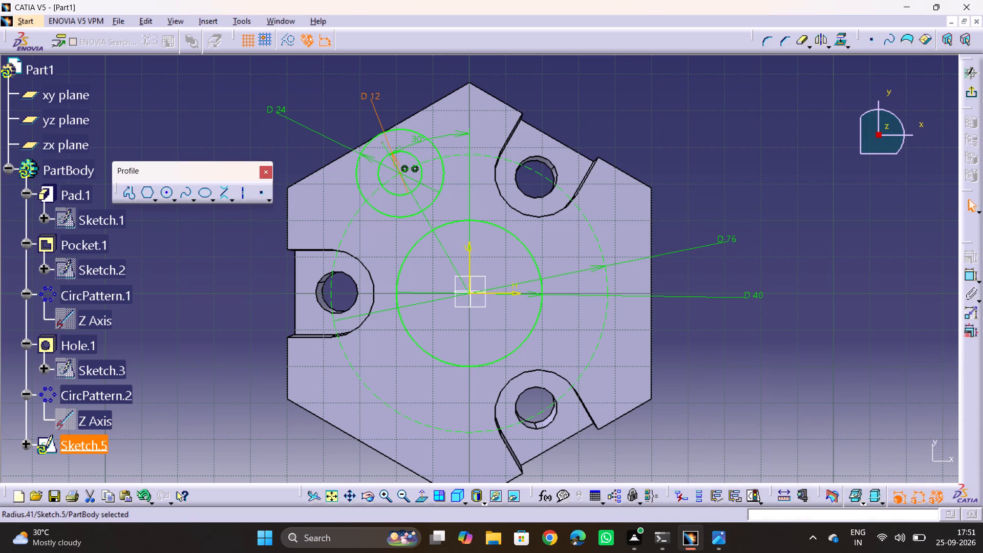
left_click(643, 129)
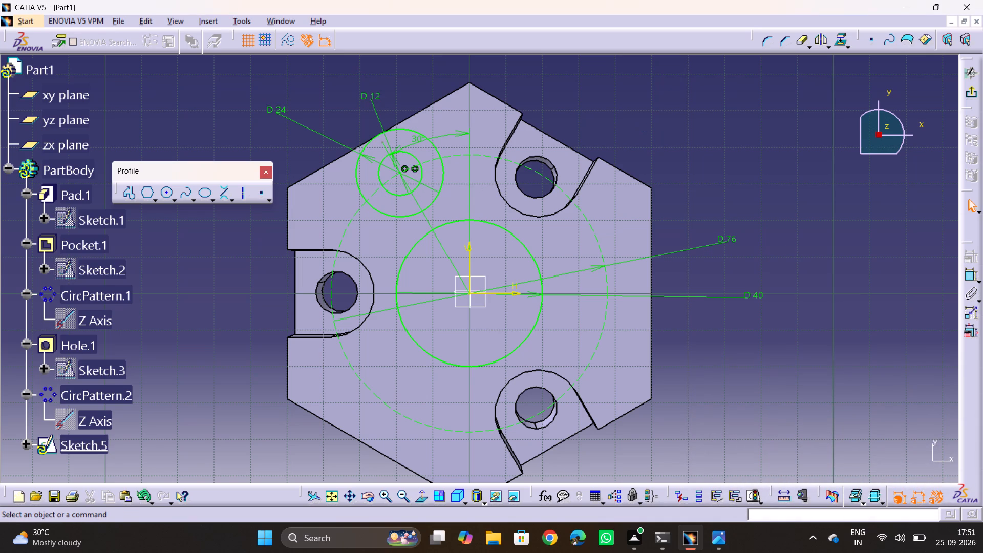
Following the reference drawing, draw a line parallel to the slanted axis from just outside the 24 mm circle to just inside the 40 mm circle.
key("alt+Tab")
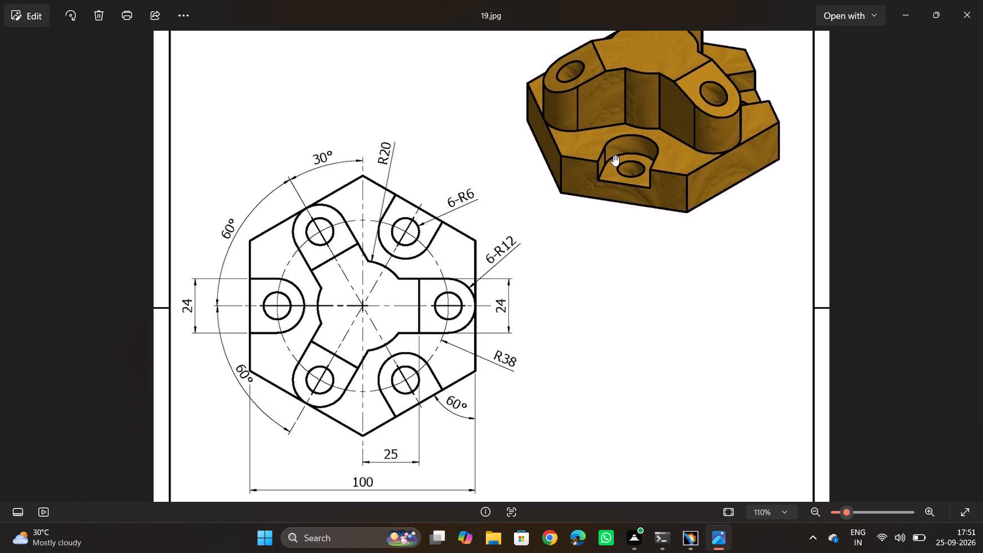
key("alt+Tab")
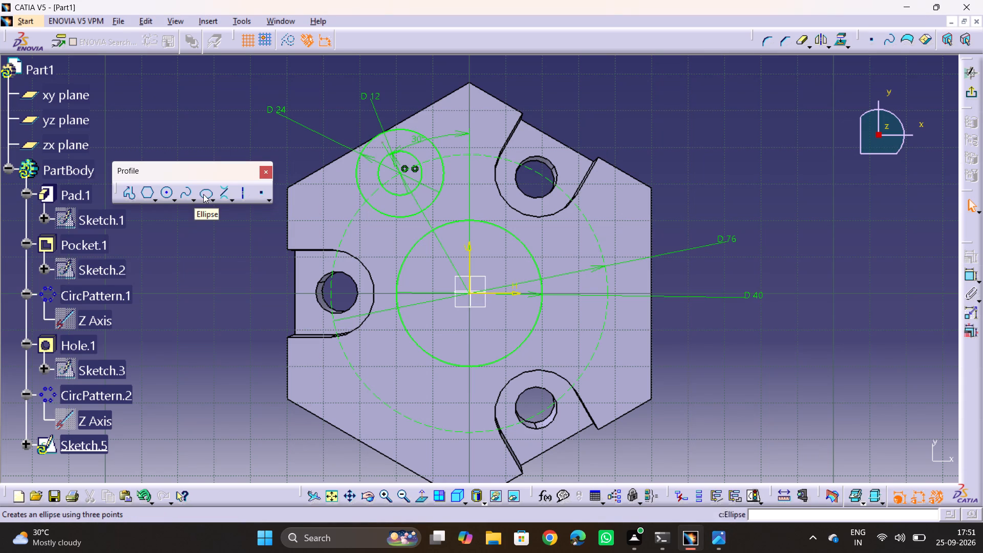
left_click(123, 188)
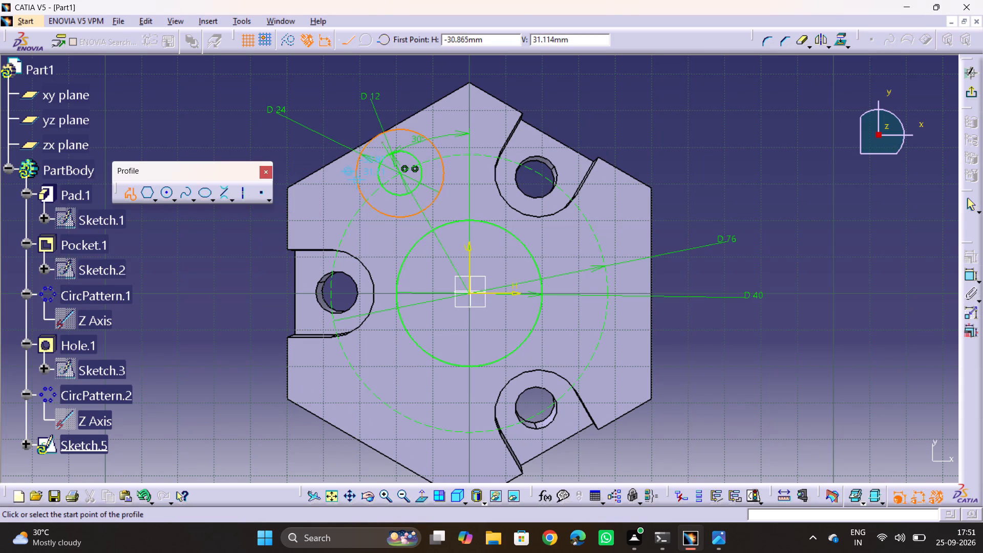
left_click(344, 177)
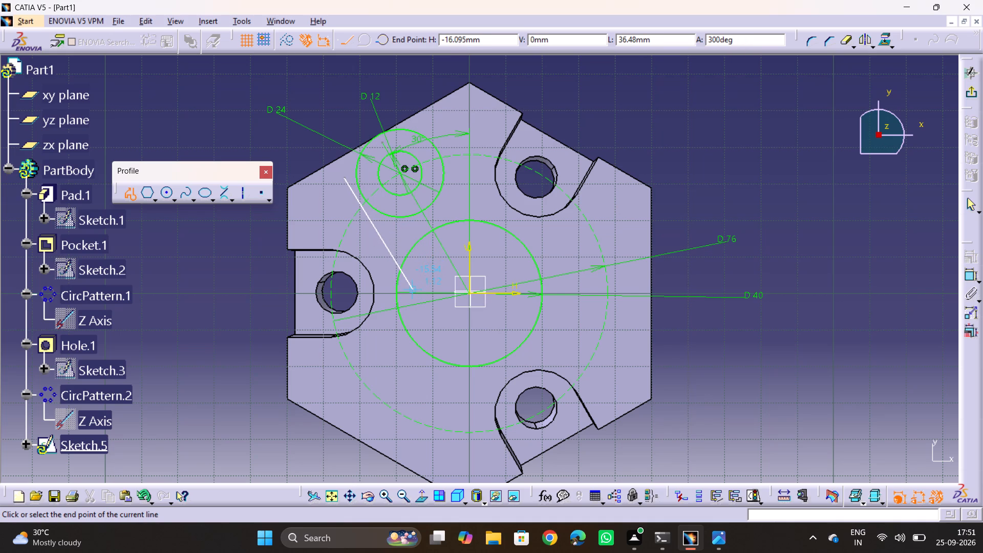
left_click(410, 286)
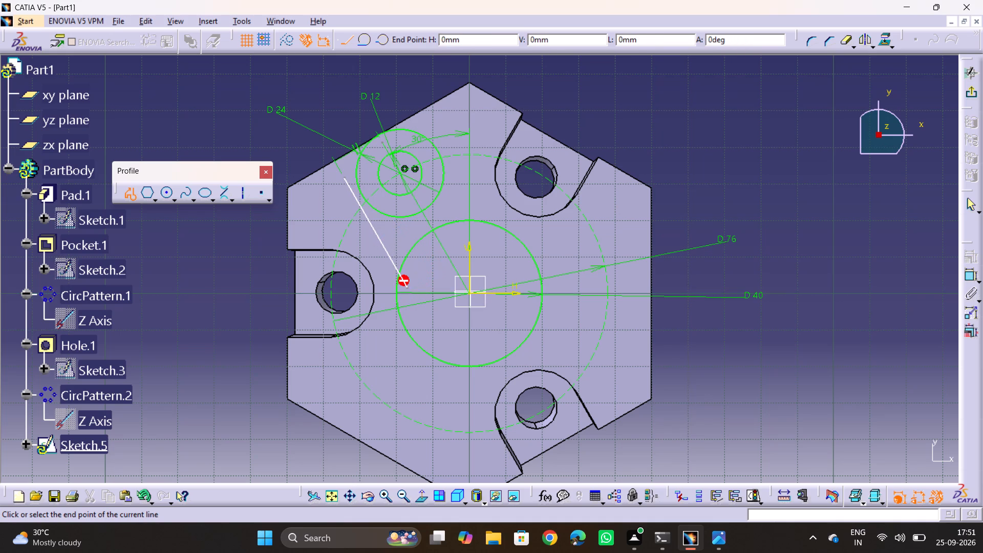
key("Escape")
key("Escape")
key("Escape")
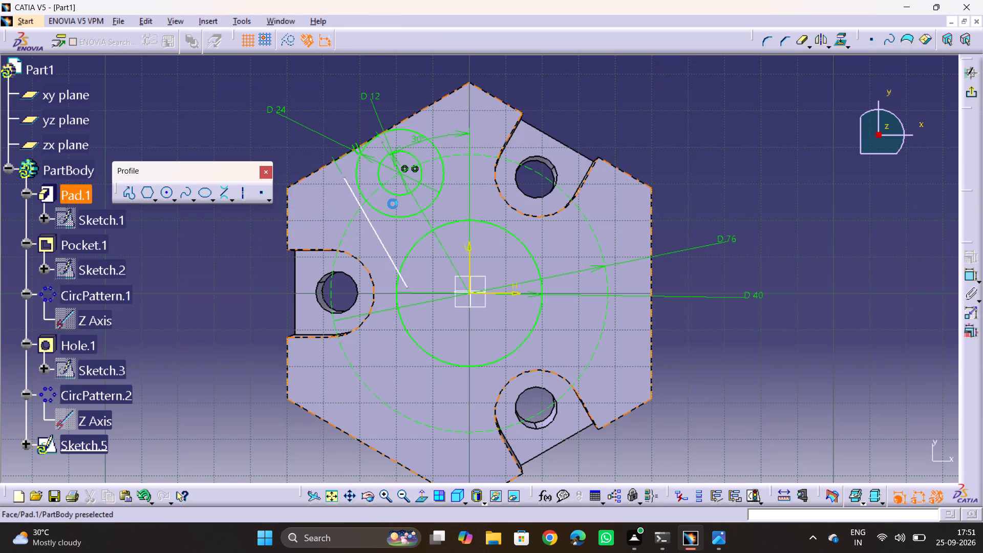
key("Escape")
key("Escape")
Constrain the new slanted line tangent to the 24 mm circle.
left_click(372, 224)
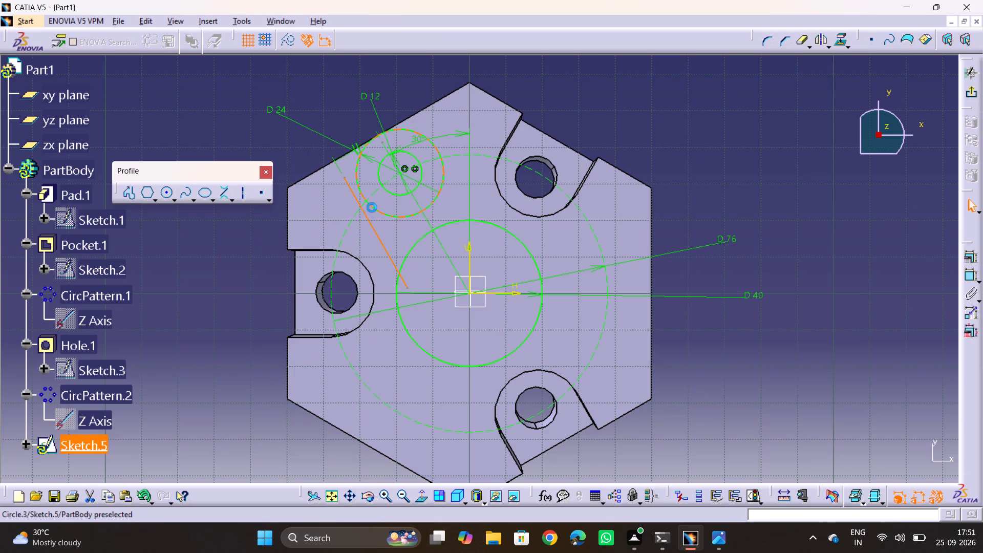
left_click(372, 207, "ctrl")
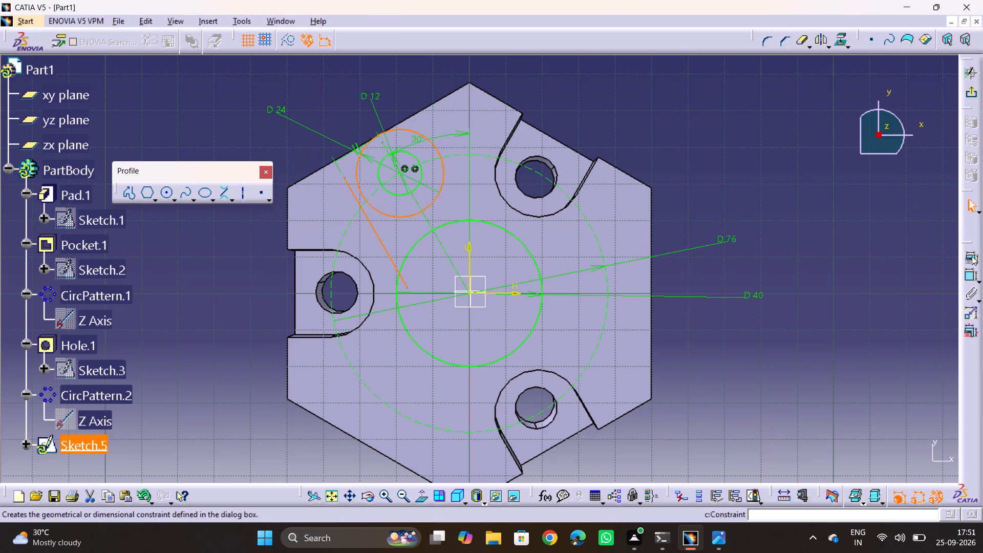
left_click(972, 255)
left_click(273, 166)
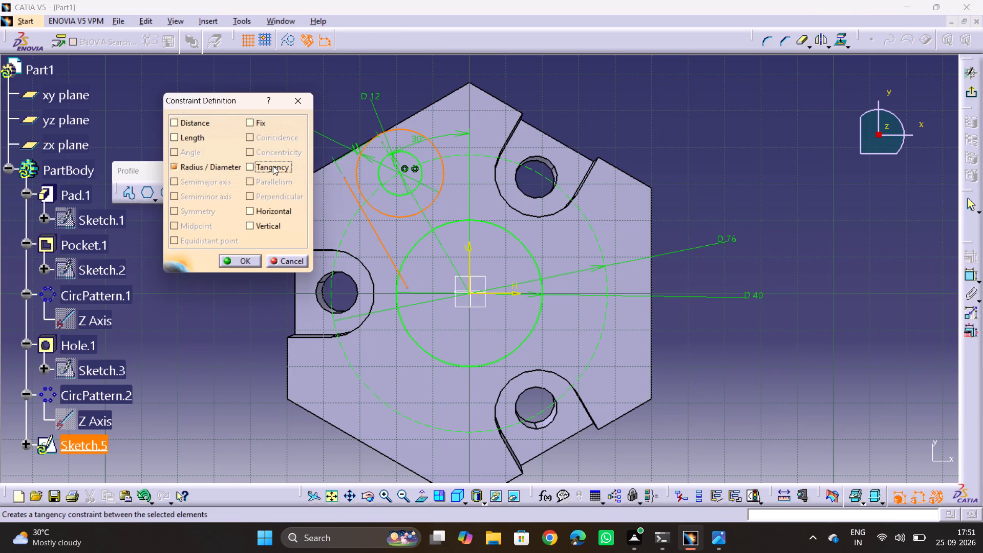
left_click(245, 262)
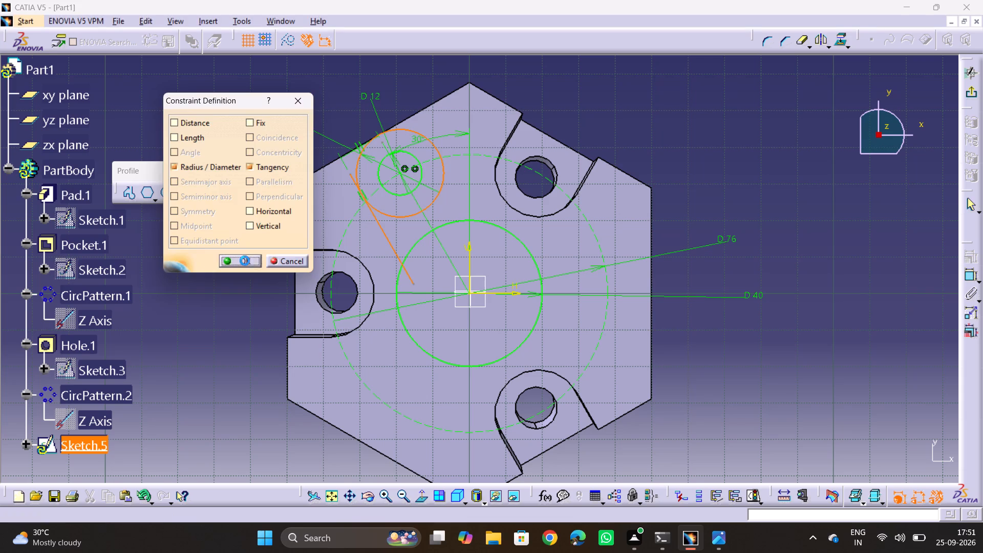
Make the tangent line's outer endpoint coincident with the 24 mm circle.
left_click(350, 174)
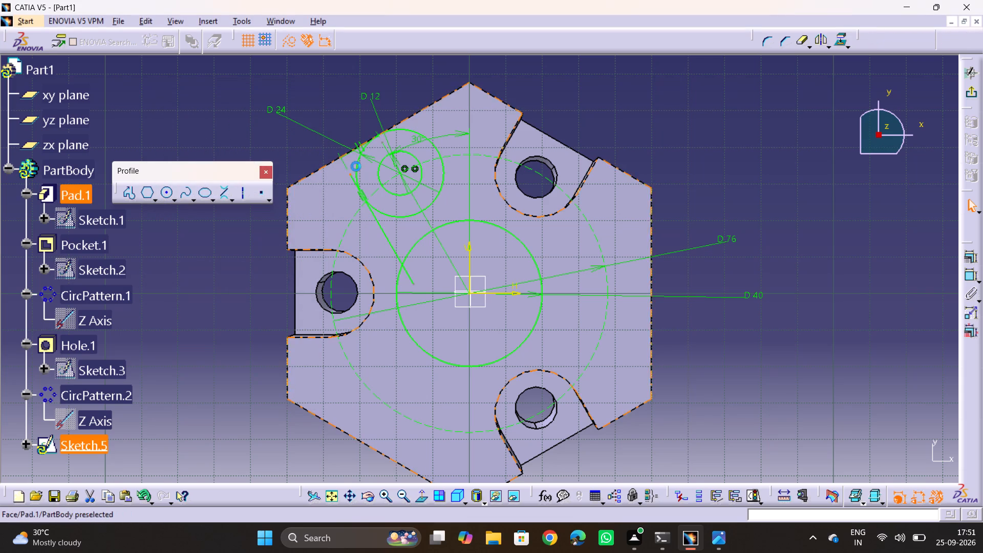
left_click(359, 164, "ctrl")
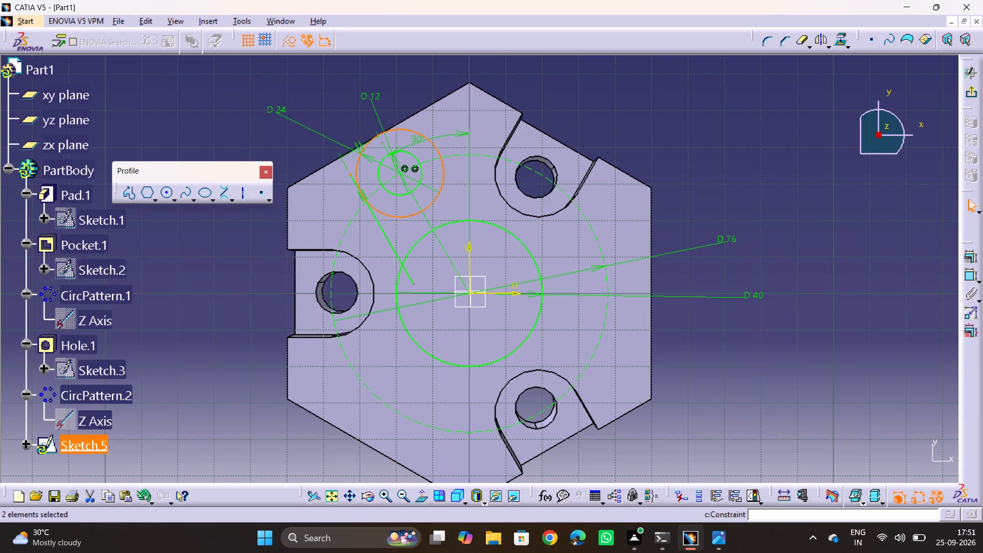
left_click(973, 257)
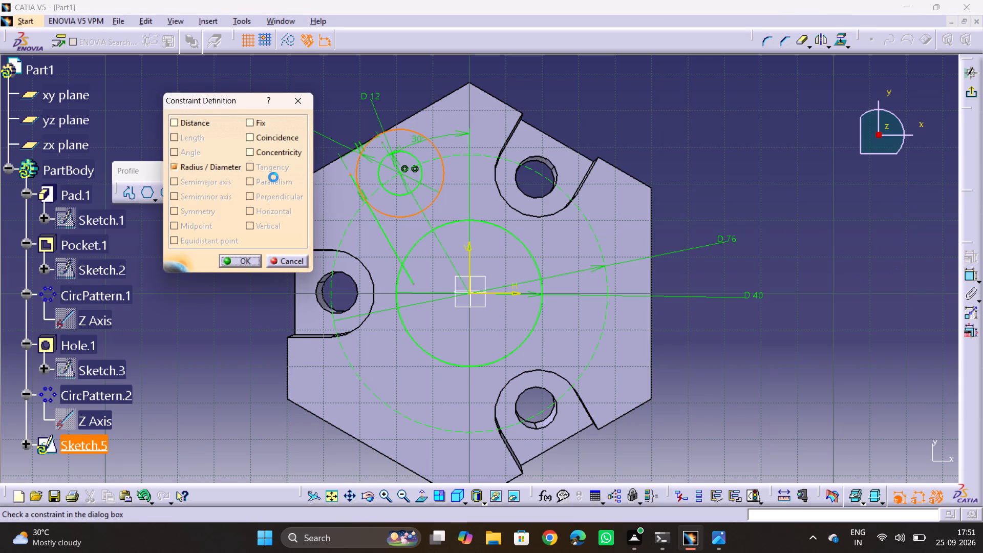
left_click(276, 138)
left_click(246, 256)
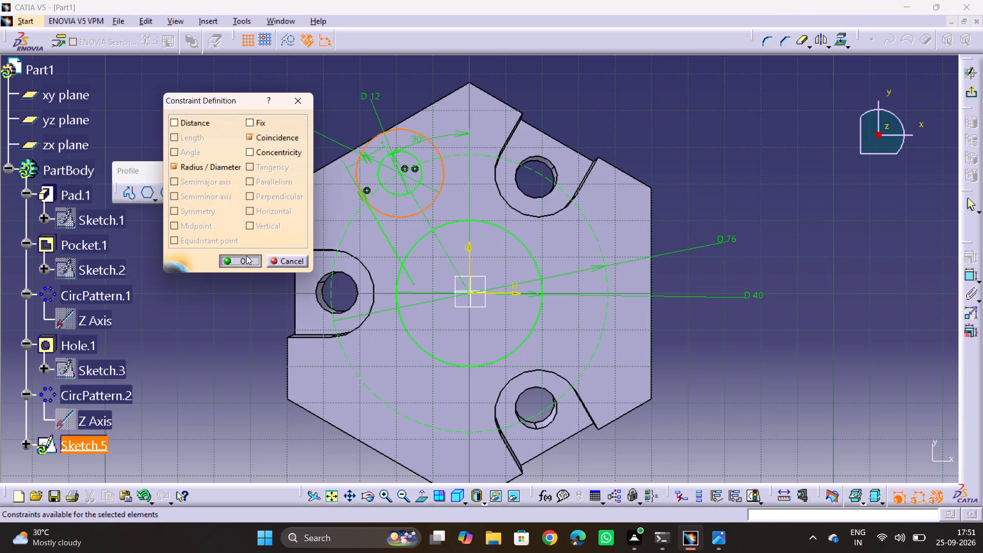
Make the tangent line's inner endpoint coincident with the central 40 mm circle.
left_click(413, 283)
left_click(409, 250, "ctrl")
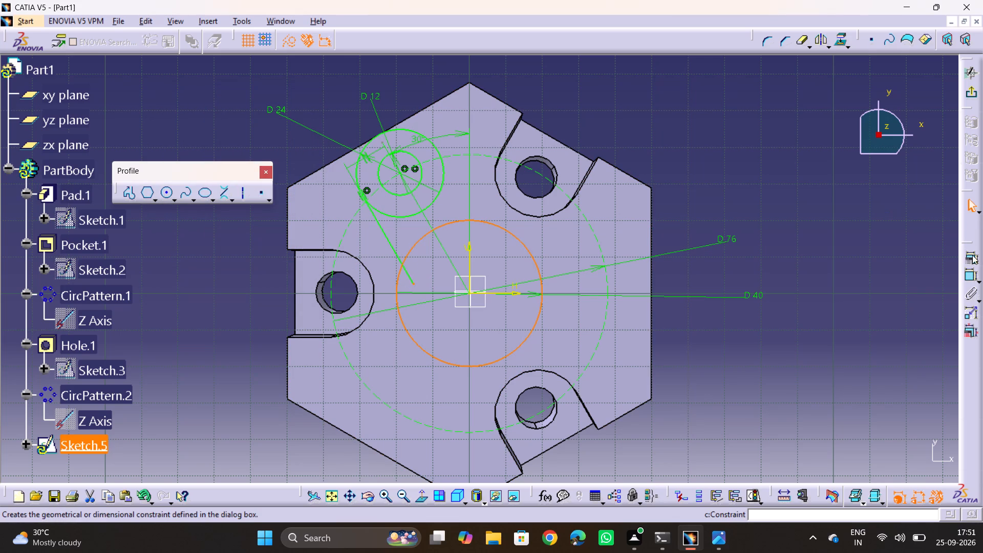
left_click(973, 260)
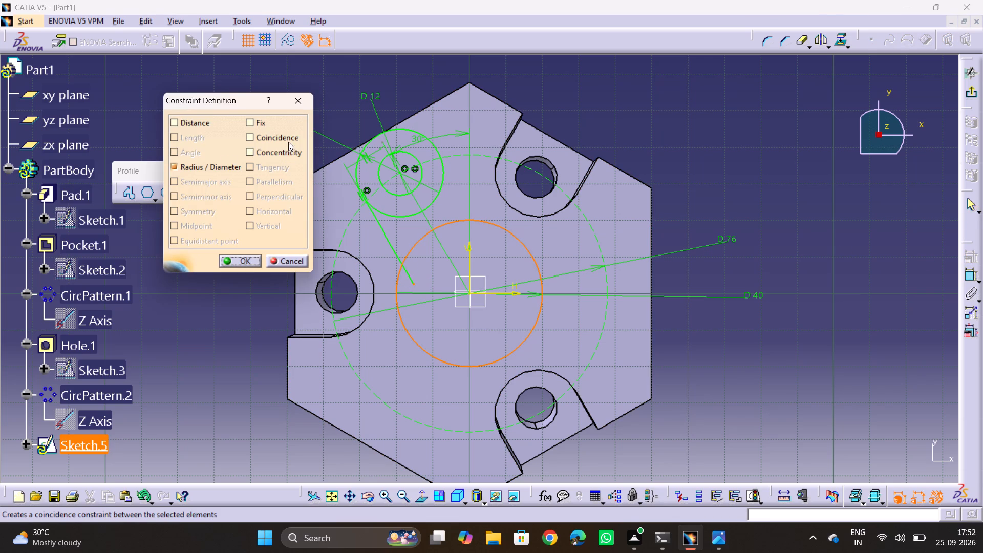
left_click(285, 131)
left_click(245, 261)
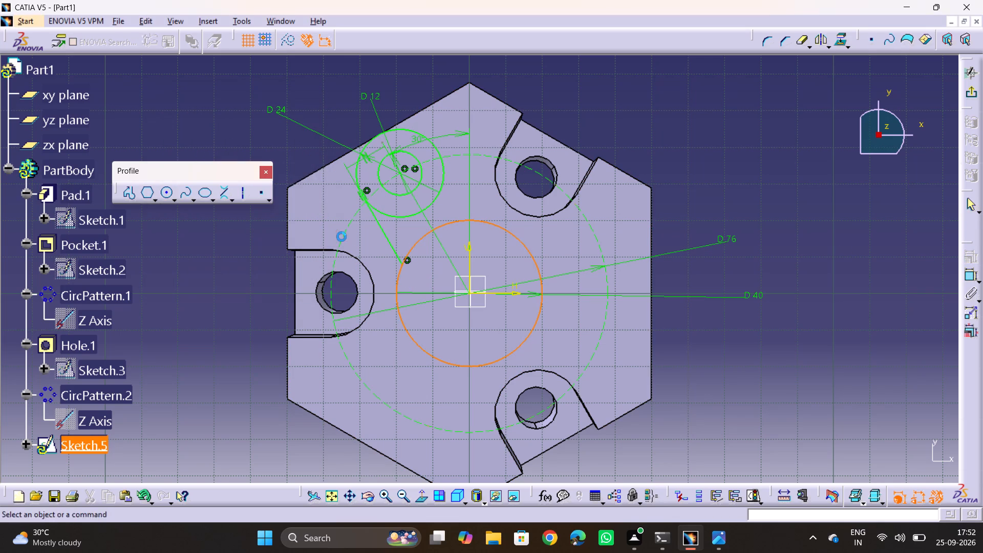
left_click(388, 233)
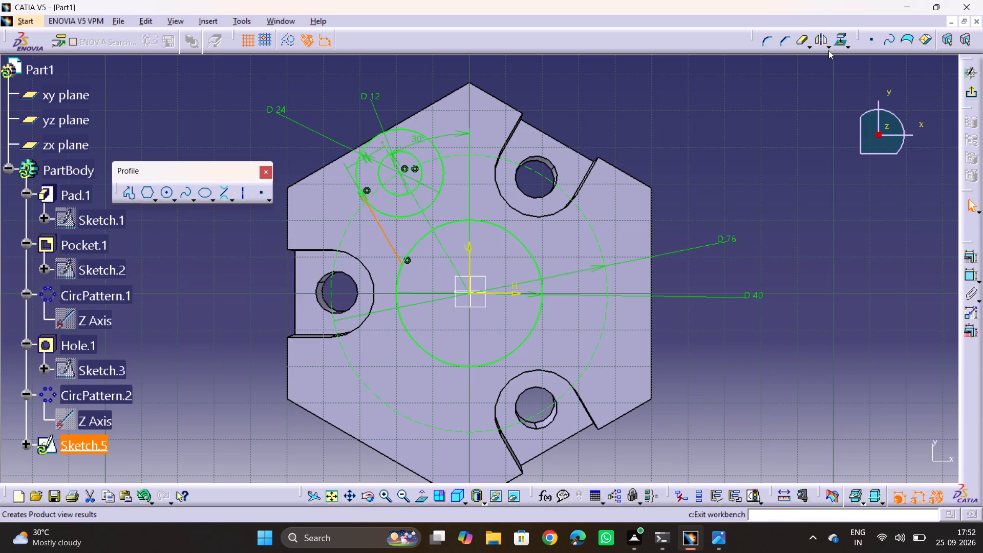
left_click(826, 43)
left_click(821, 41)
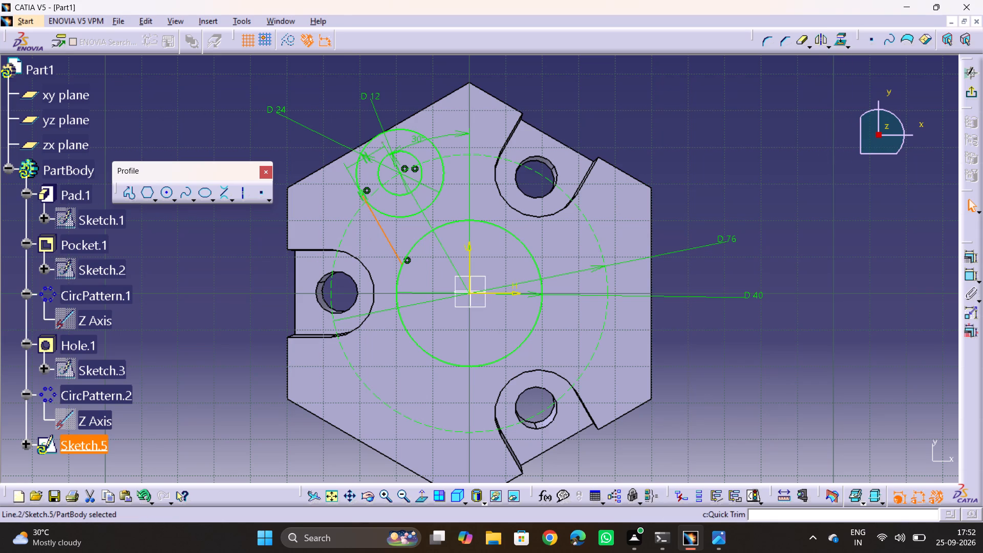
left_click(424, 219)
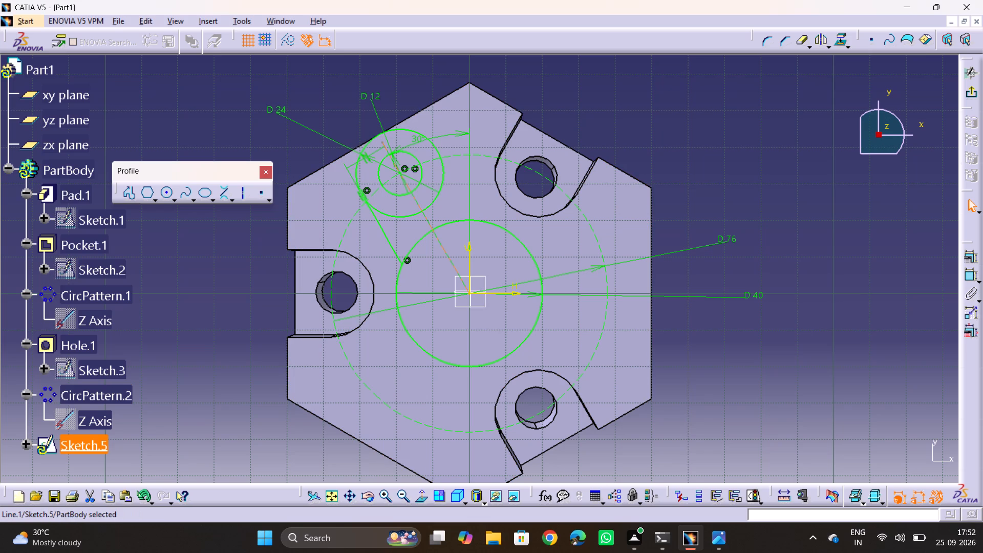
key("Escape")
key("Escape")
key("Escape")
Mirror the tangent line about the slanted axis to form the opposite side of the lug.
left_click(823, 45)
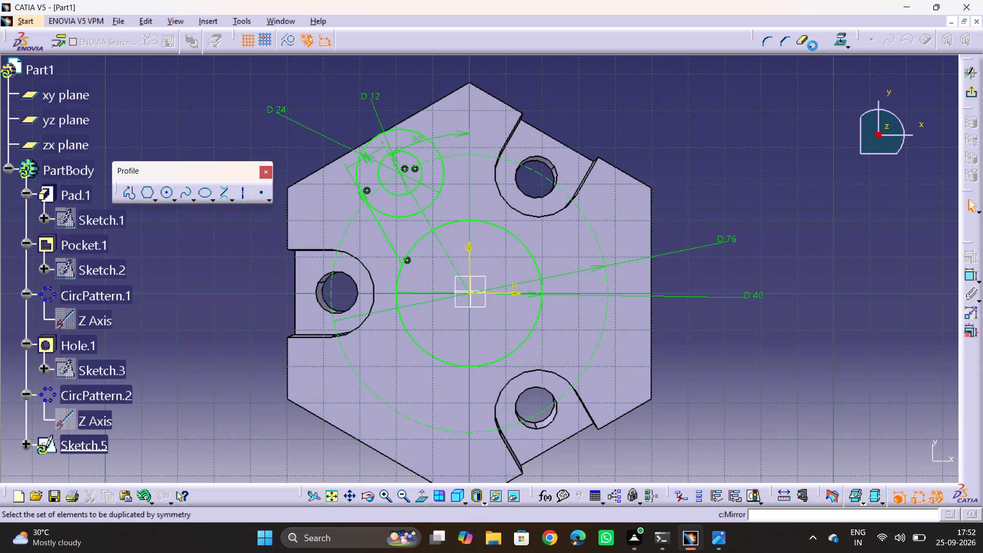
left_click(387, 232)
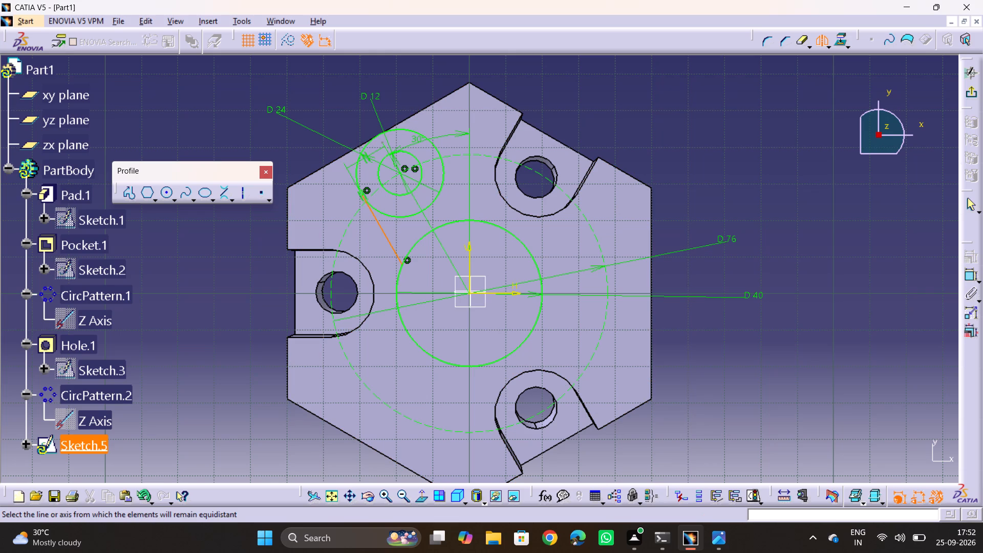
left_click(427, 222)
key("Escape")
key("Escape")
key("Escape")
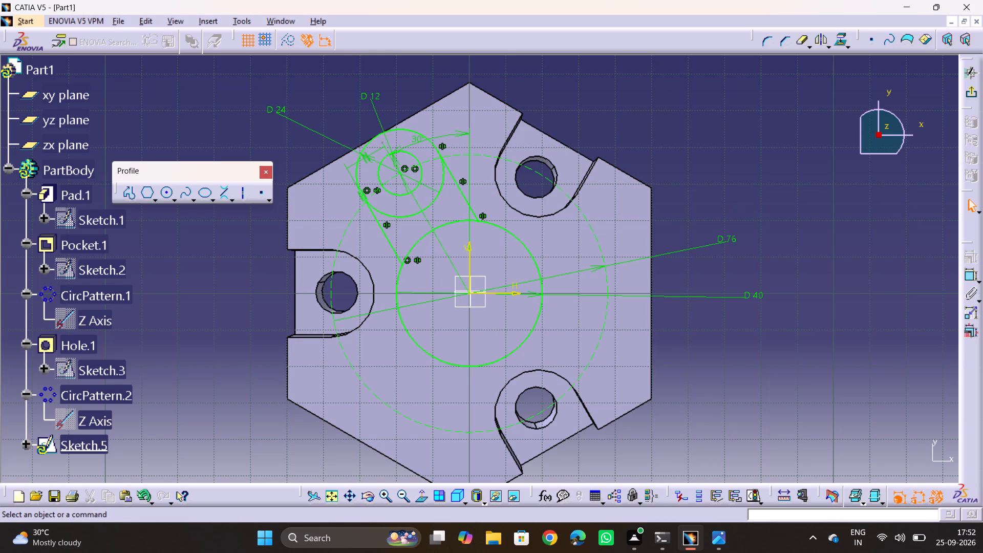
key("Escape")
key("Escape")
key("Escape")
key("Escape")
key("Escape")
key("Escape")
key("Escape")
key("Escape")
key("Escape")
key("Escape")
Examine the reference drawing's top view for the lug geometry and the R20, R12 and 25 mm dimensions, comparing it with the sketch.
key("alt+Tab")
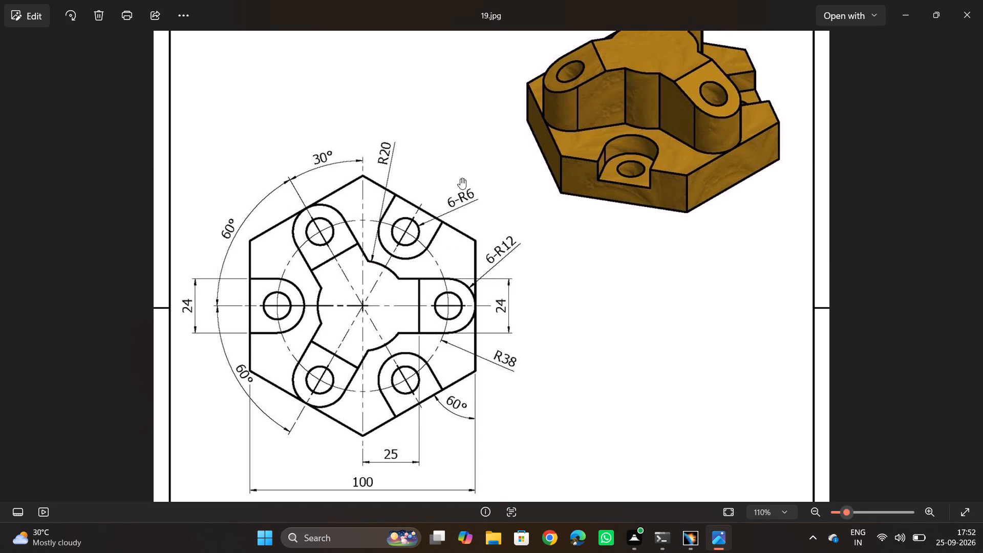
key("alt+Tab")
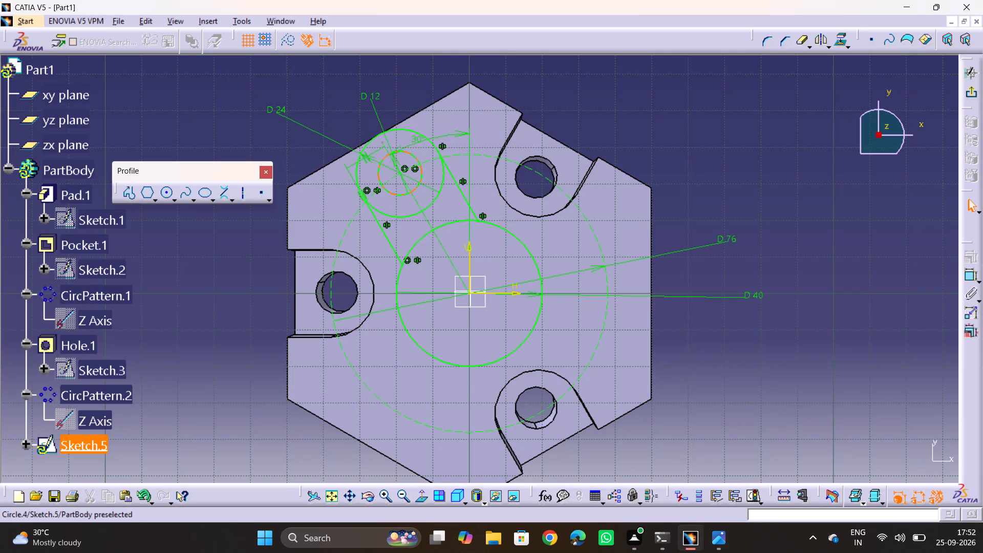
key("alt+Tab")
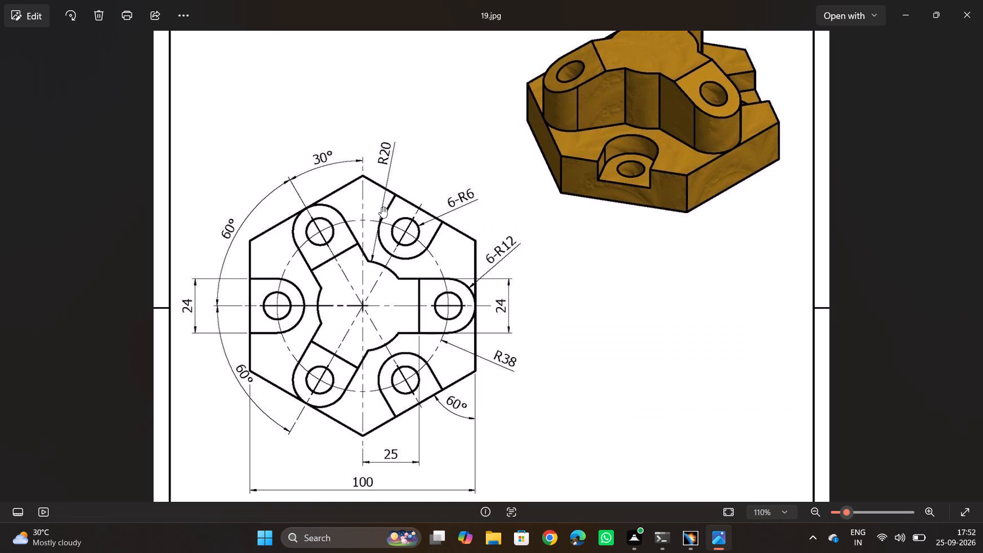
key("alt+Tab")
key("alt+Tab")
key("alt+Tab")
key("alt+Tab")
key("alt+Tab")
key("alt+Tab")
key("alt+Tab")
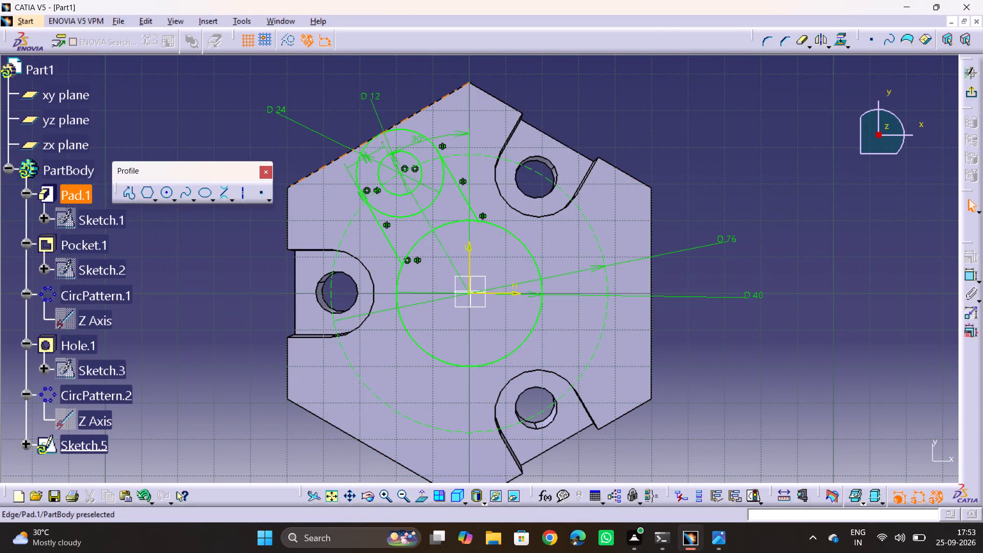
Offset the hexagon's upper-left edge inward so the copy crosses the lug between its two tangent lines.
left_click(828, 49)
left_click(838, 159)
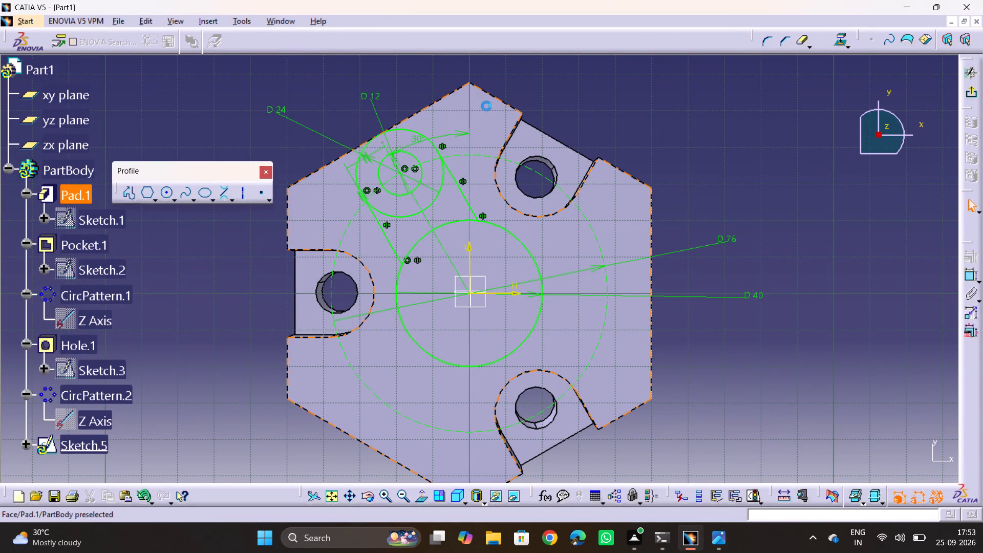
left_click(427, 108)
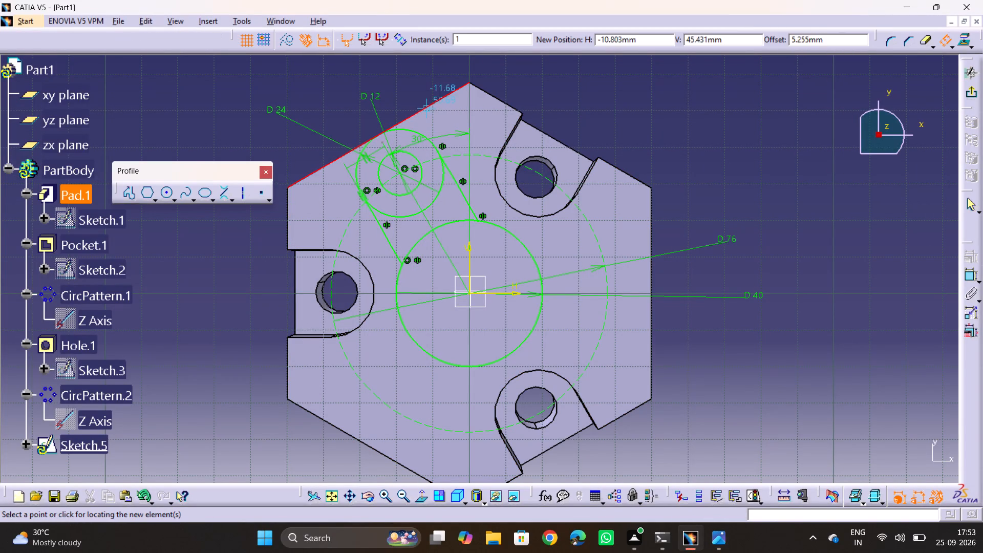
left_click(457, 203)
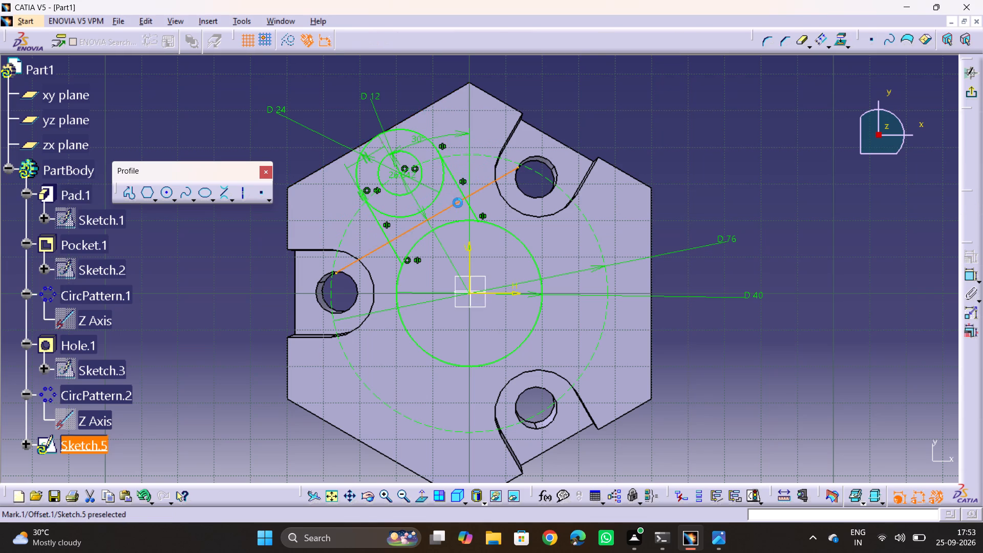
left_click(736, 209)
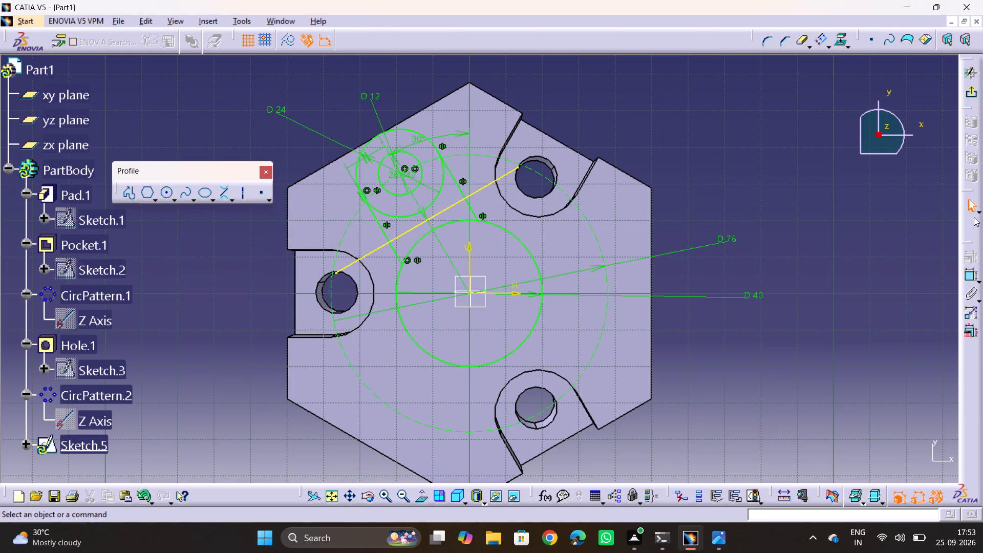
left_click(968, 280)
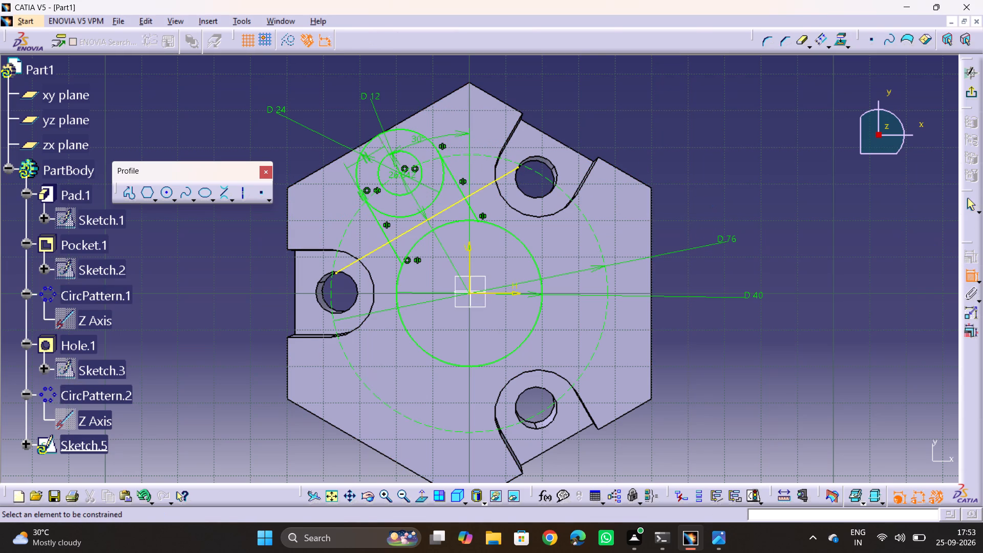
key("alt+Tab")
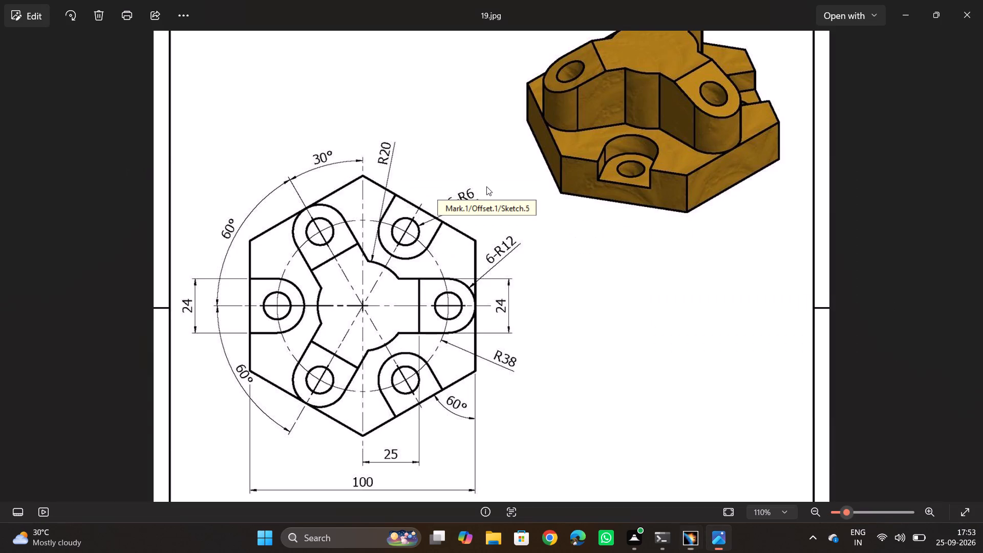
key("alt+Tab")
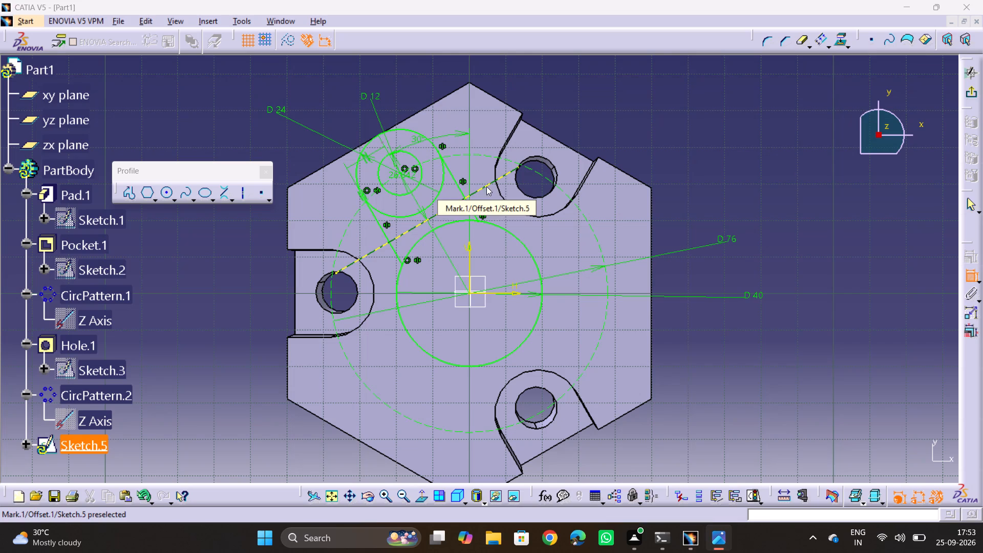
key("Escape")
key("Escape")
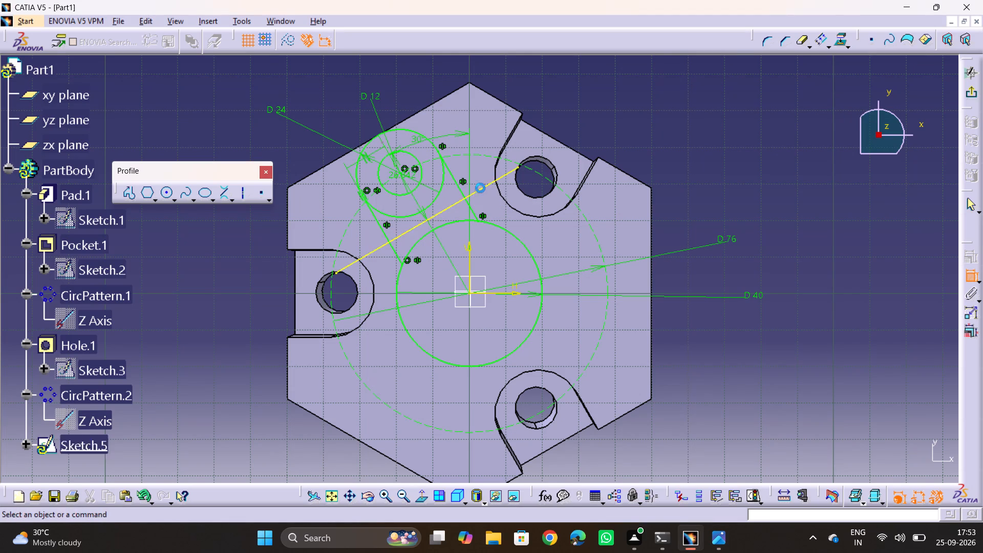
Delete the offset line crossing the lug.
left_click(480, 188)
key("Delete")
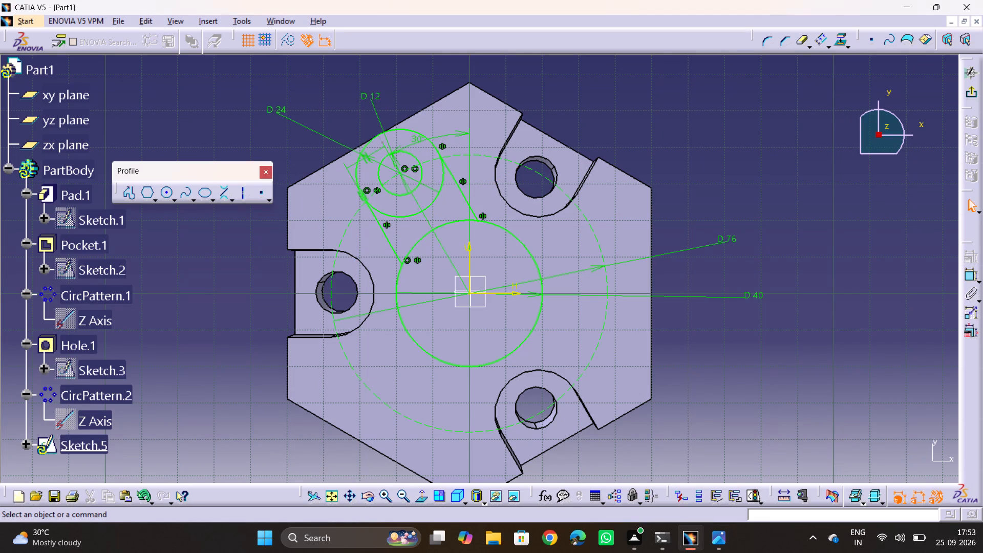
Quick Trim the arc of the central 40 mm circle lying between the lug's two tangent lines, on both sides of the axis.
key("alt+Tab")
key("alt+Tab")
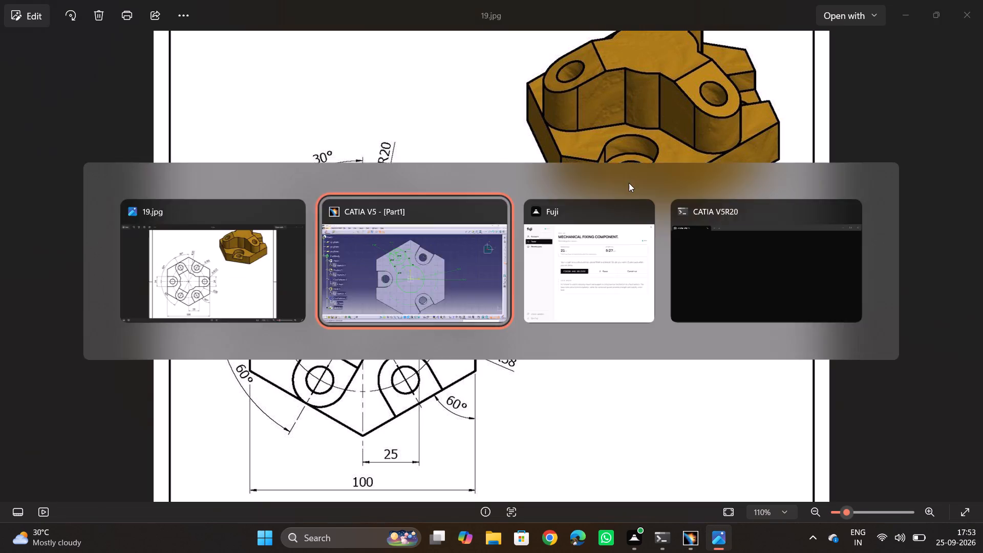
left_click(802, 37)
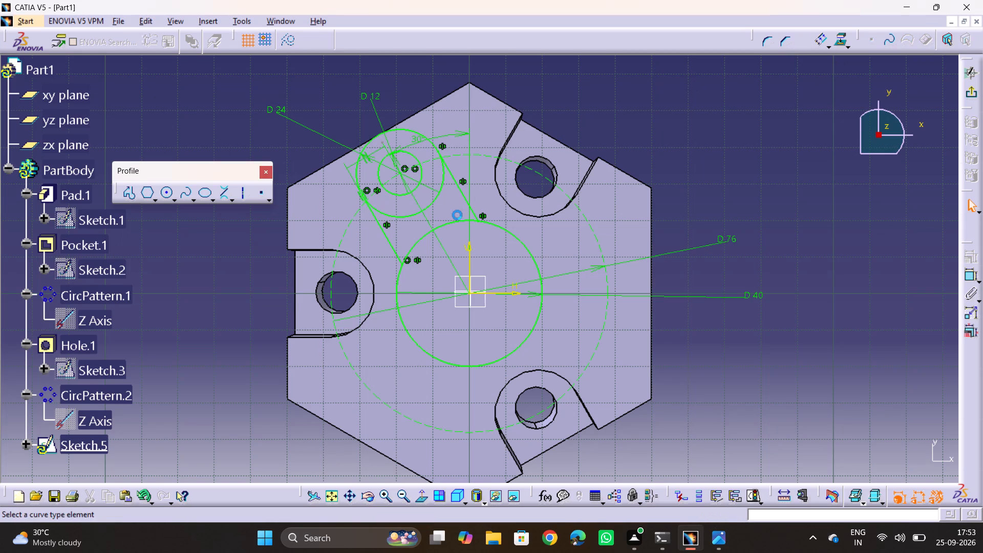
left_click(455, 224)
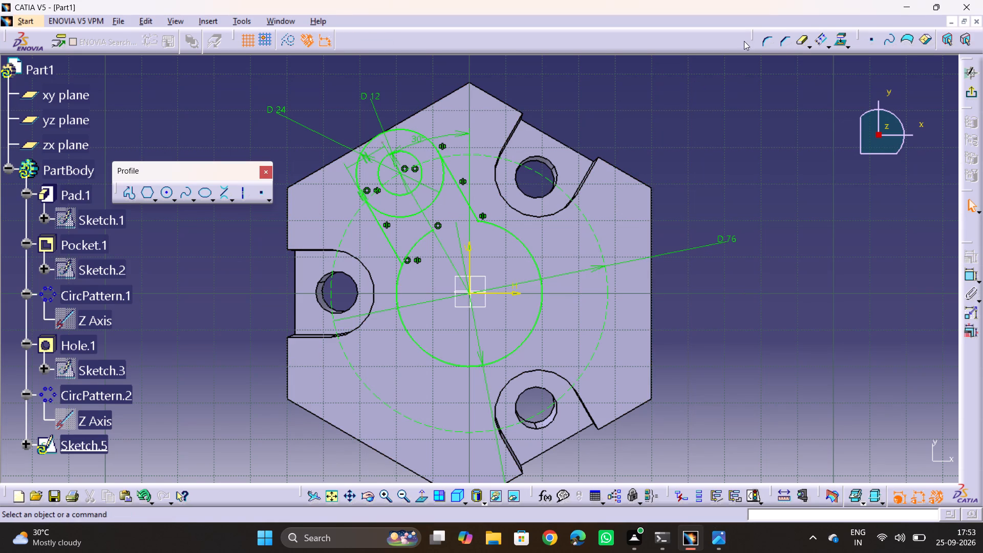
double_click(799, 43)
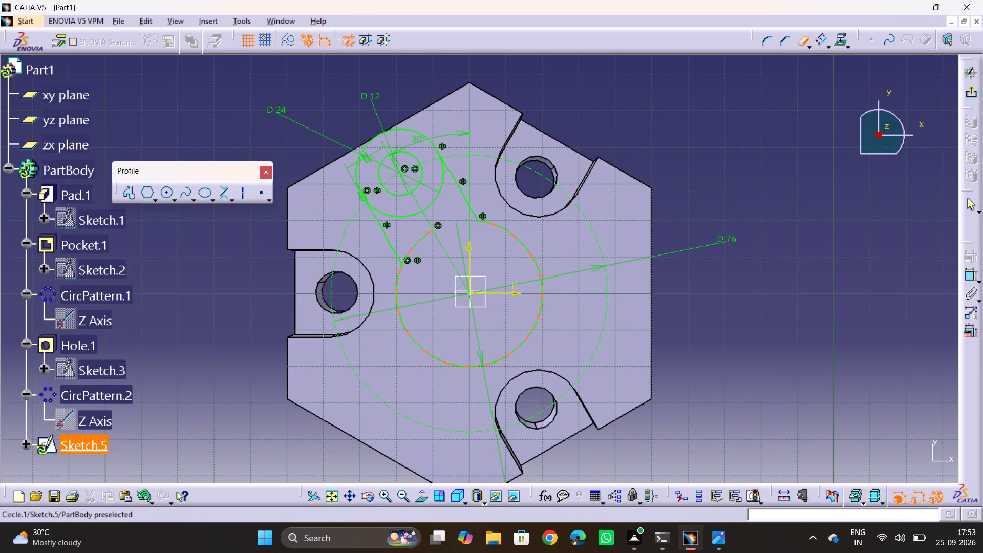
left_click(415, 244)
Quick Trim the inner arc of the 24 mm circle between the tangent lines, leaving only the lug's rounded outer end.
left_click(415, 212)
left_click(433, 201)
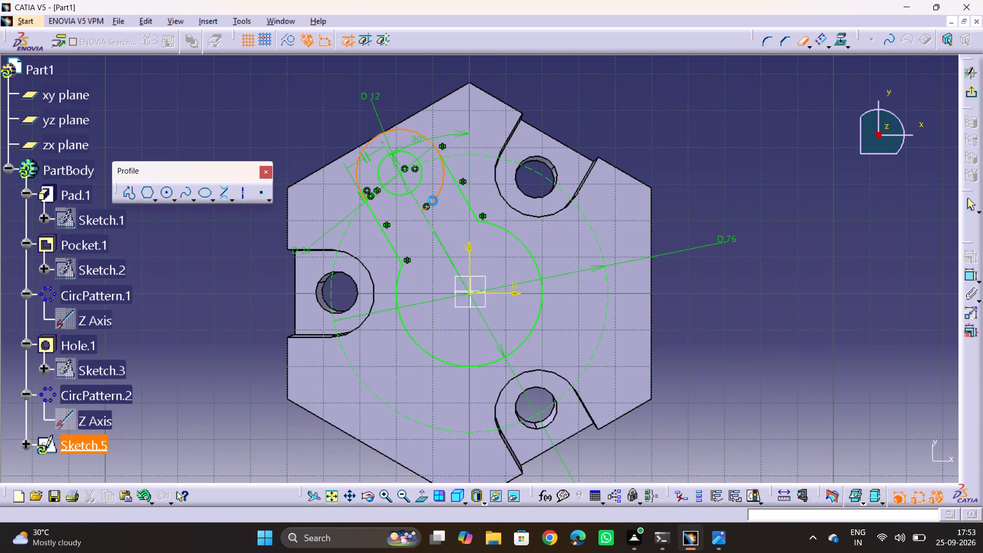
key("Escape")
key("Escape")
key("Escape")
key("Escape")
key("Escape")
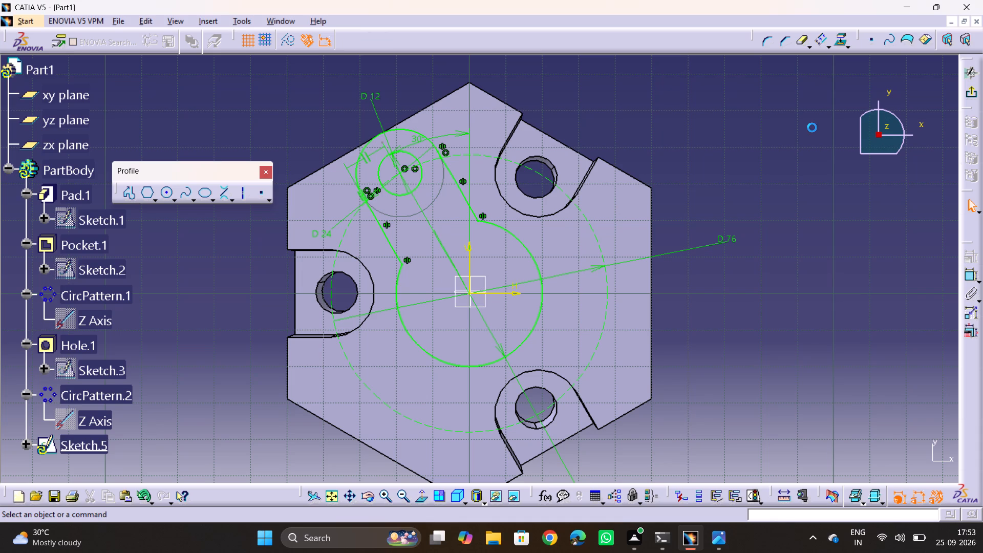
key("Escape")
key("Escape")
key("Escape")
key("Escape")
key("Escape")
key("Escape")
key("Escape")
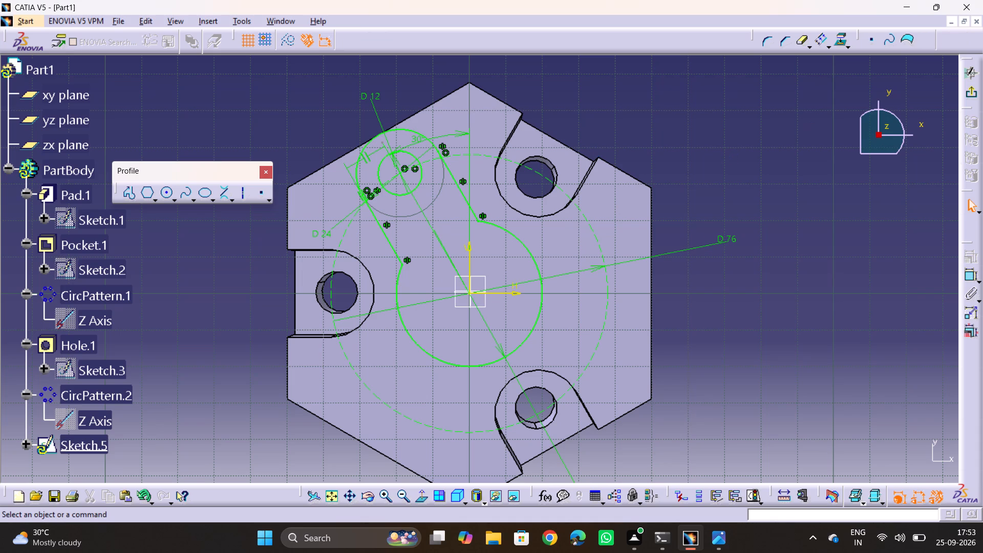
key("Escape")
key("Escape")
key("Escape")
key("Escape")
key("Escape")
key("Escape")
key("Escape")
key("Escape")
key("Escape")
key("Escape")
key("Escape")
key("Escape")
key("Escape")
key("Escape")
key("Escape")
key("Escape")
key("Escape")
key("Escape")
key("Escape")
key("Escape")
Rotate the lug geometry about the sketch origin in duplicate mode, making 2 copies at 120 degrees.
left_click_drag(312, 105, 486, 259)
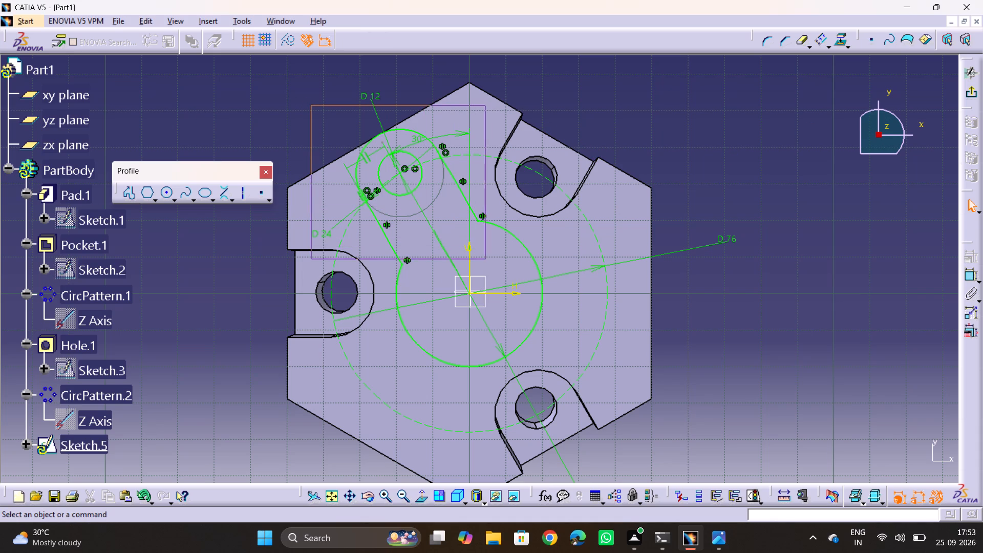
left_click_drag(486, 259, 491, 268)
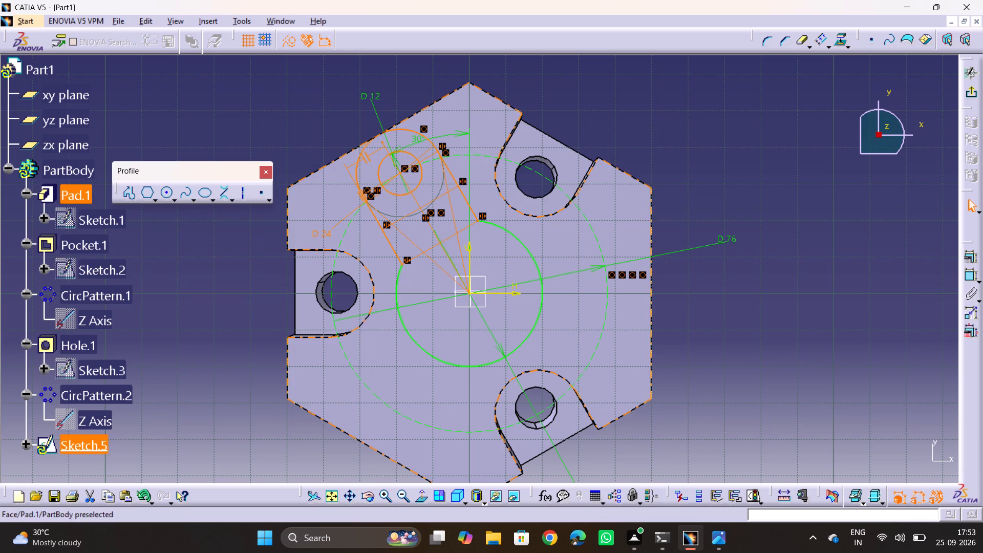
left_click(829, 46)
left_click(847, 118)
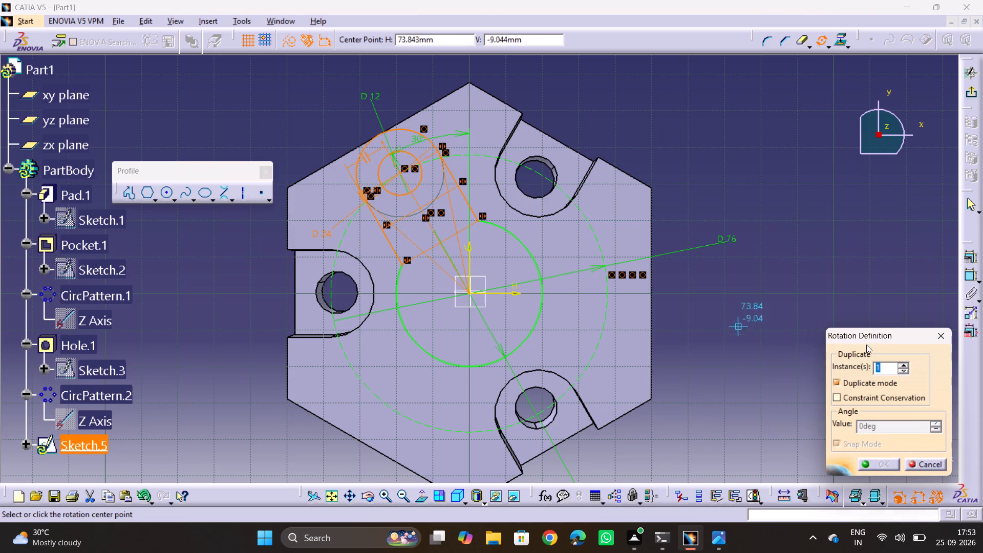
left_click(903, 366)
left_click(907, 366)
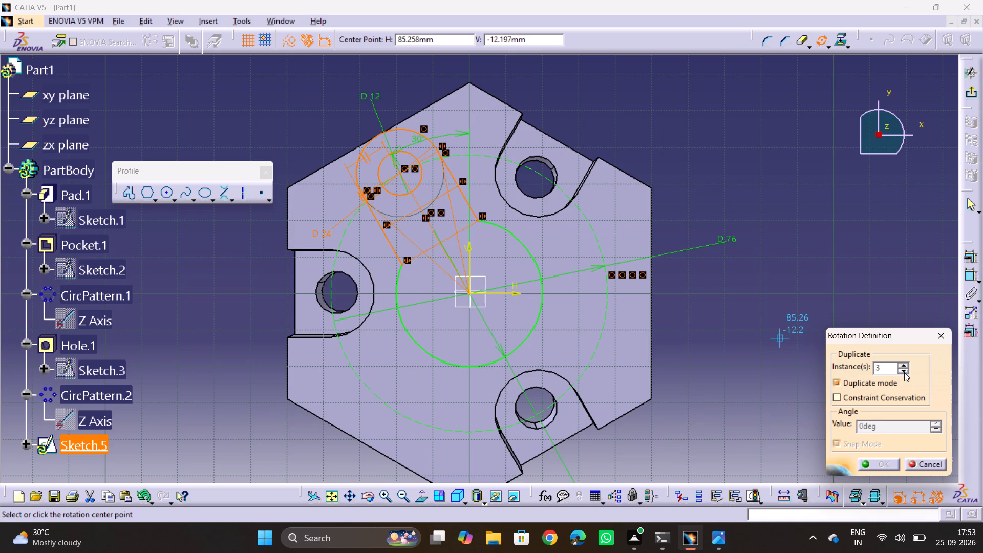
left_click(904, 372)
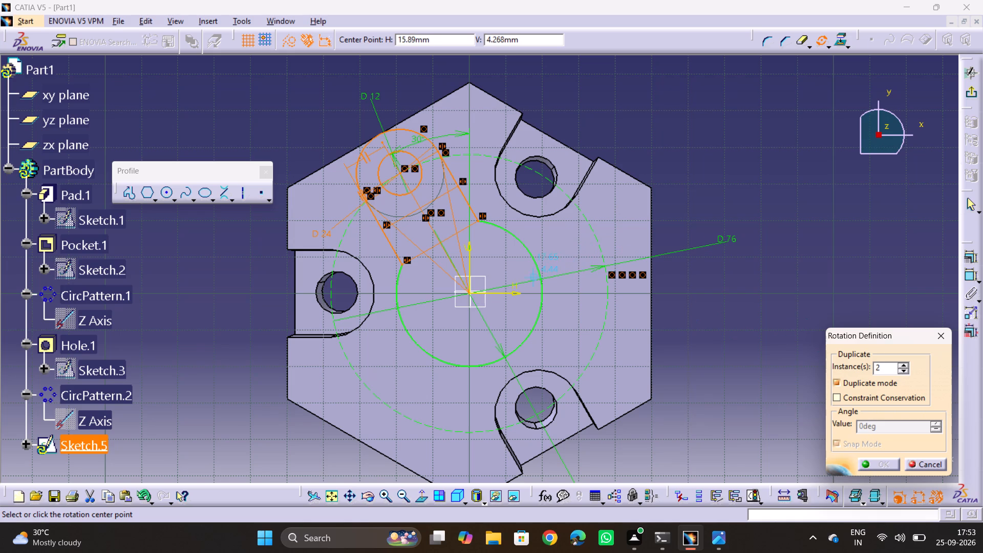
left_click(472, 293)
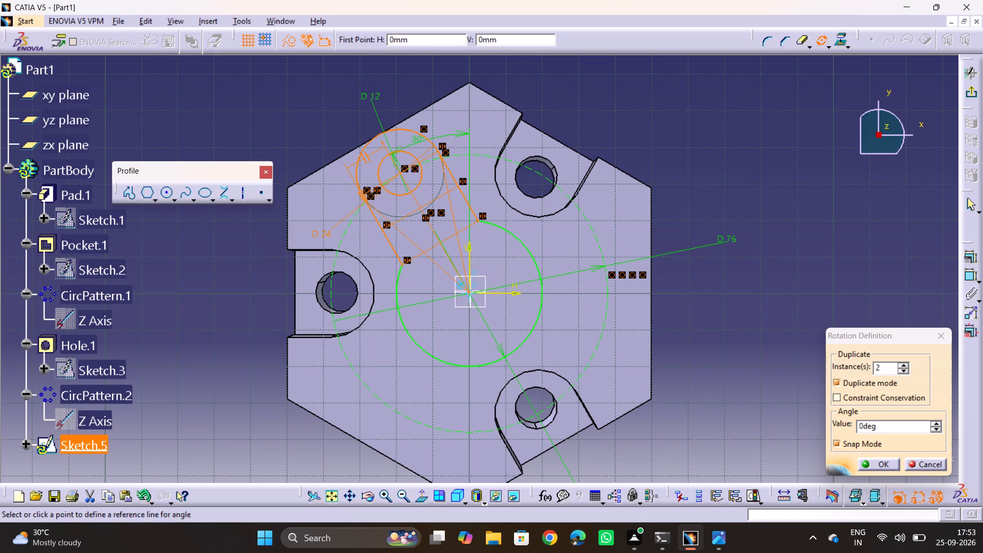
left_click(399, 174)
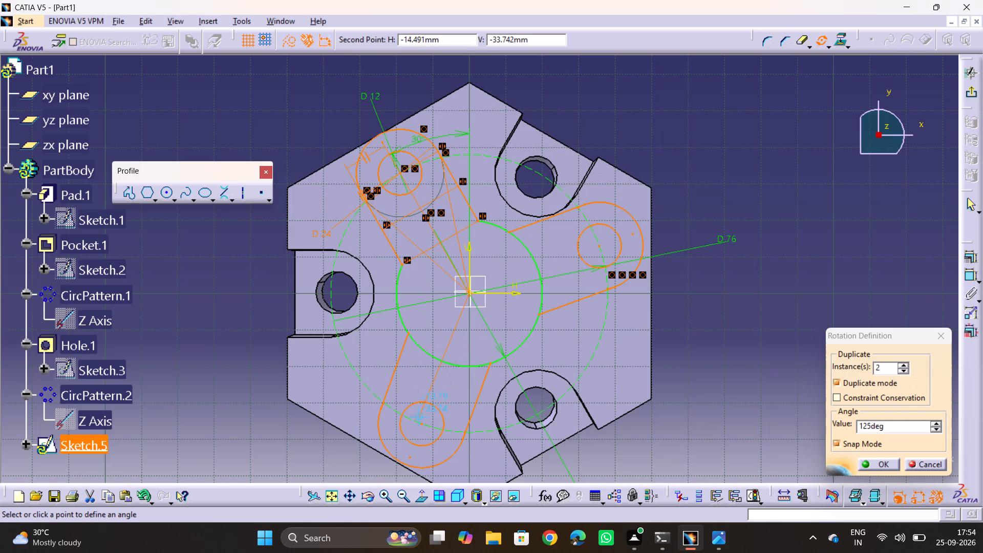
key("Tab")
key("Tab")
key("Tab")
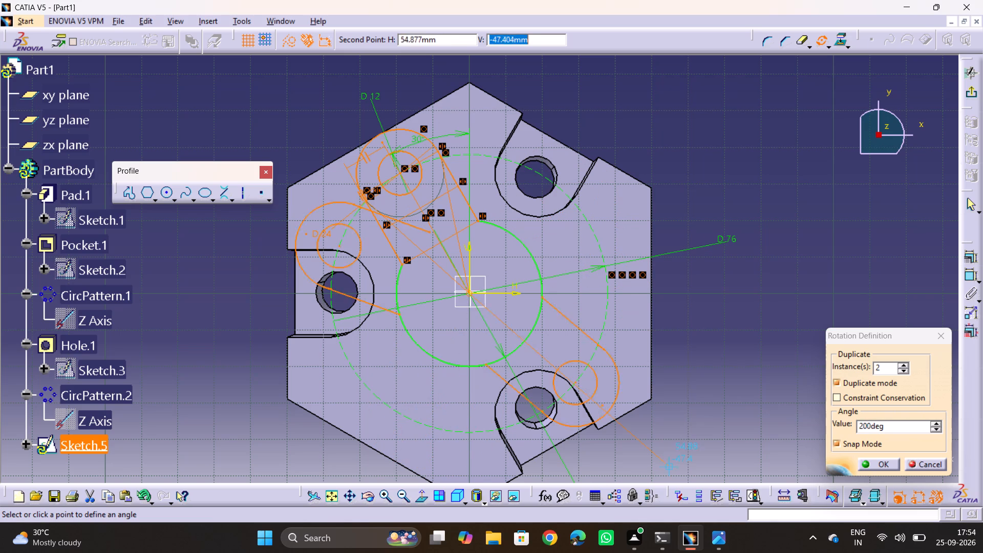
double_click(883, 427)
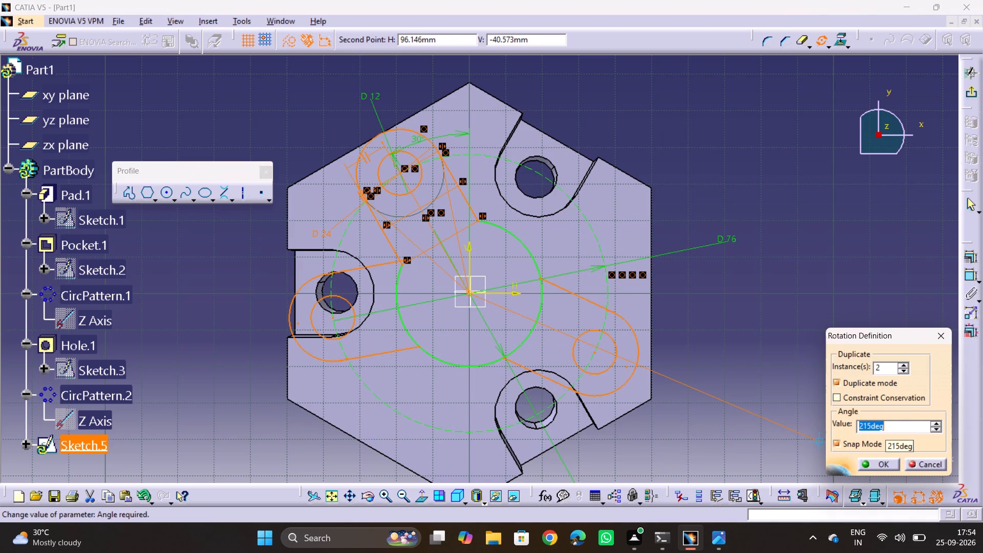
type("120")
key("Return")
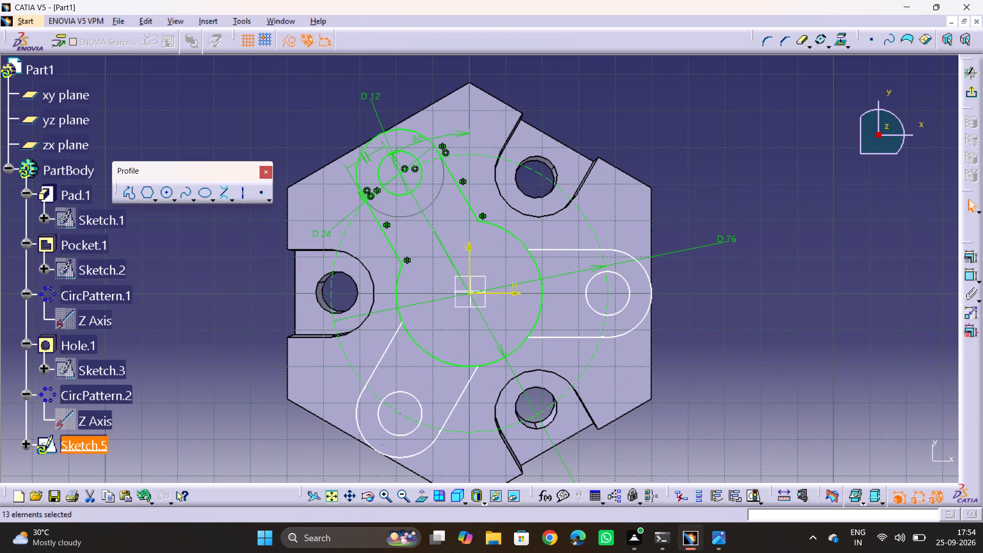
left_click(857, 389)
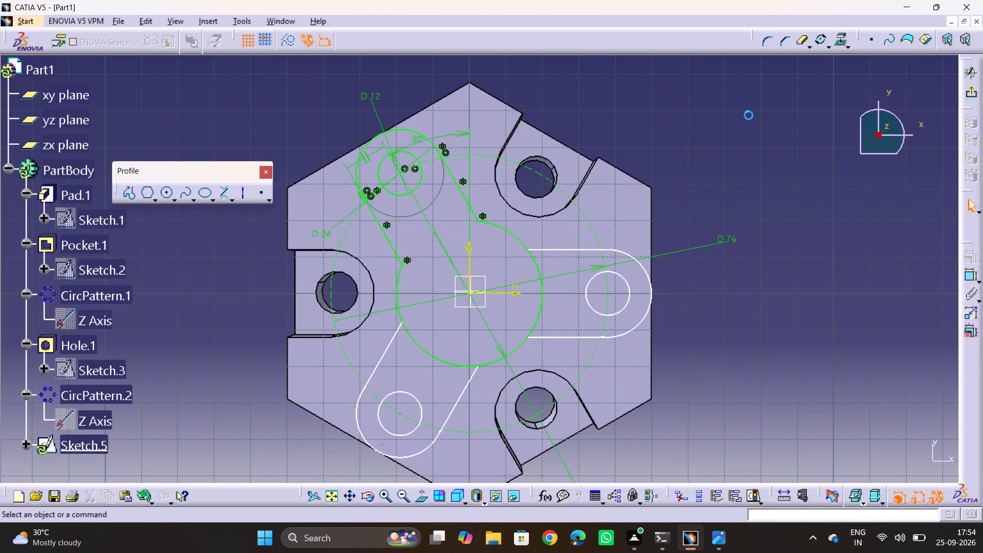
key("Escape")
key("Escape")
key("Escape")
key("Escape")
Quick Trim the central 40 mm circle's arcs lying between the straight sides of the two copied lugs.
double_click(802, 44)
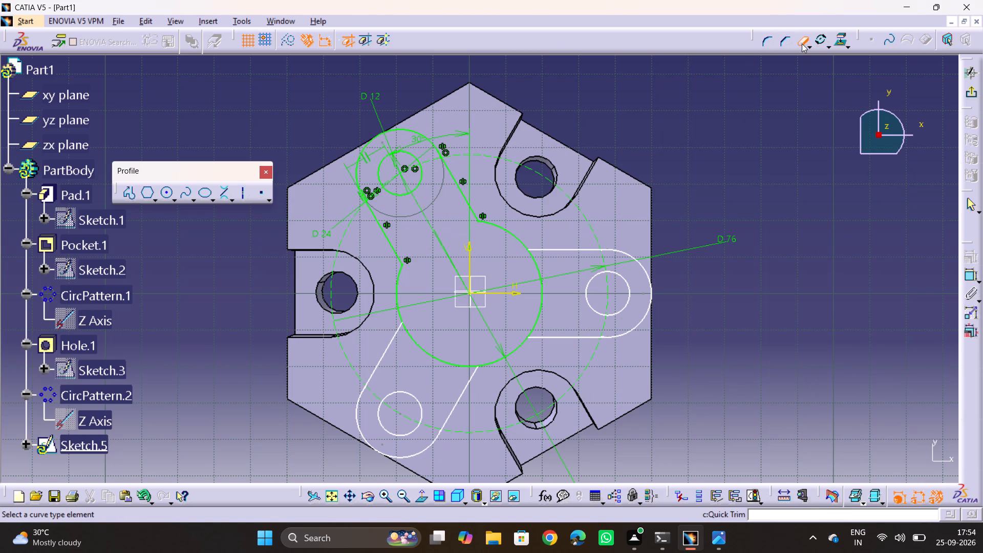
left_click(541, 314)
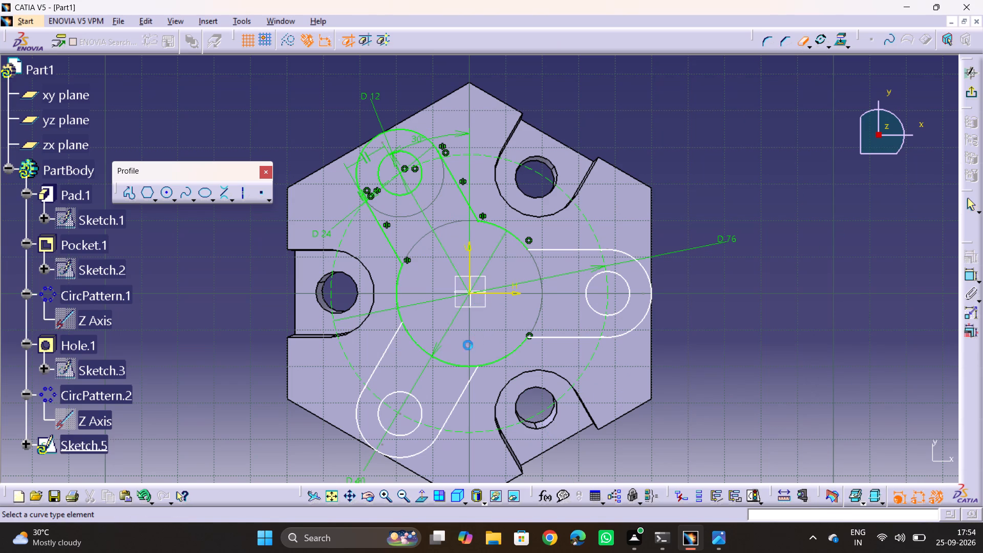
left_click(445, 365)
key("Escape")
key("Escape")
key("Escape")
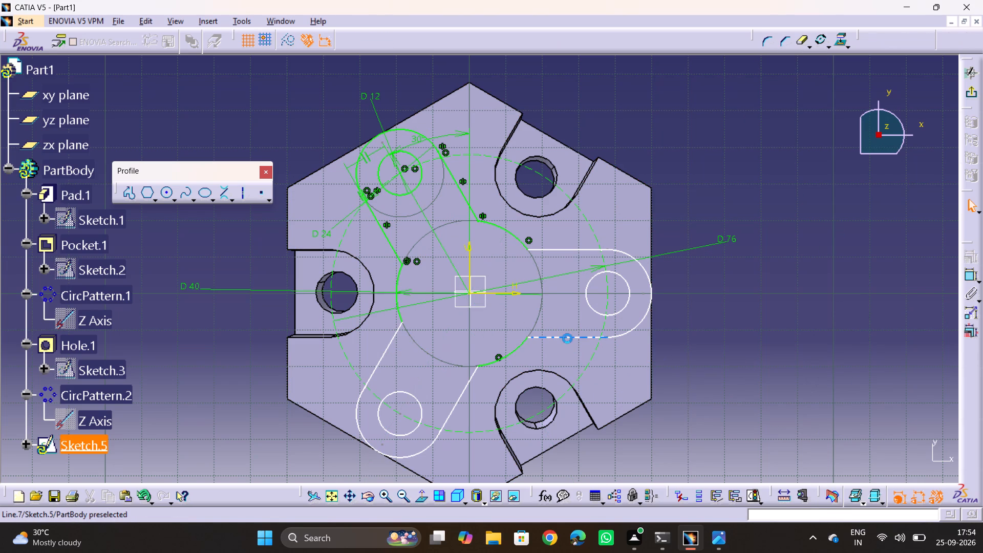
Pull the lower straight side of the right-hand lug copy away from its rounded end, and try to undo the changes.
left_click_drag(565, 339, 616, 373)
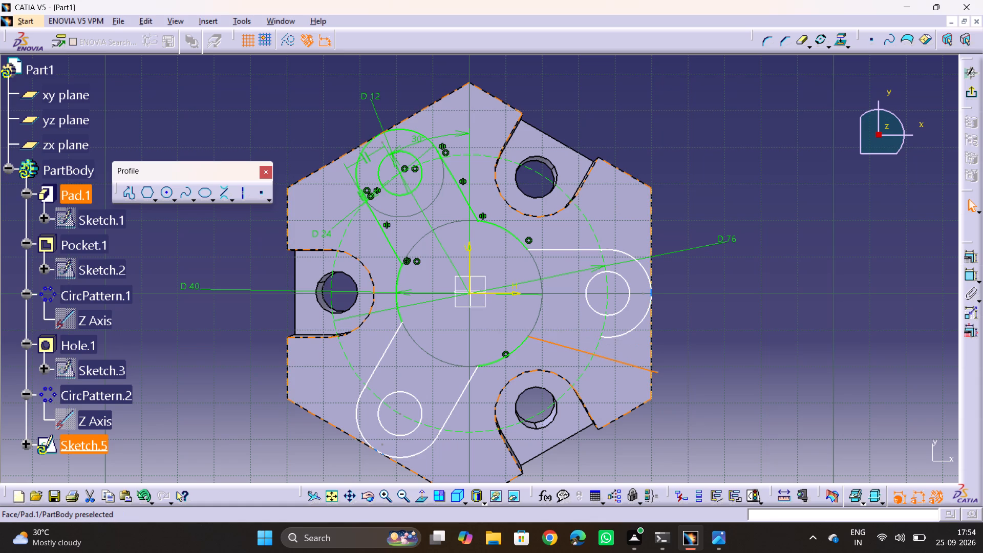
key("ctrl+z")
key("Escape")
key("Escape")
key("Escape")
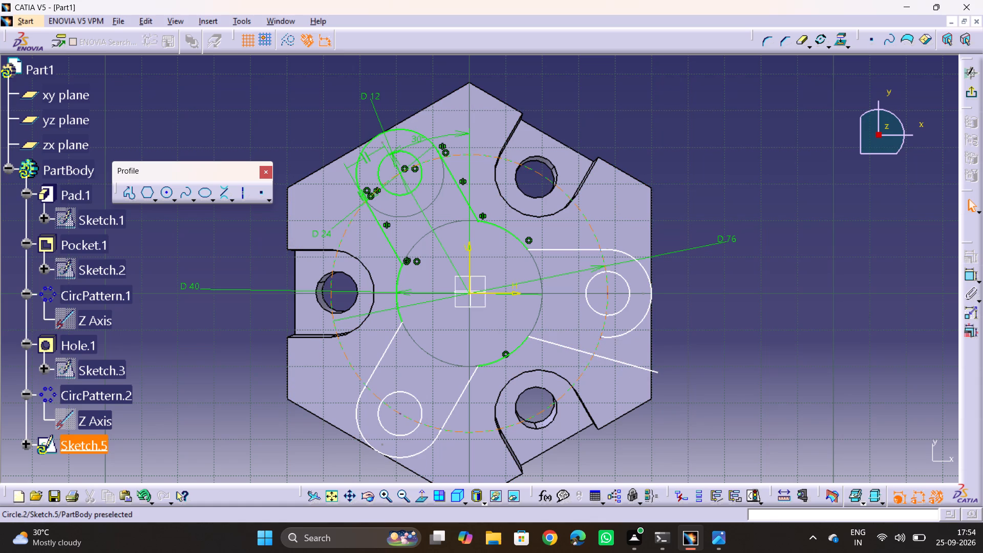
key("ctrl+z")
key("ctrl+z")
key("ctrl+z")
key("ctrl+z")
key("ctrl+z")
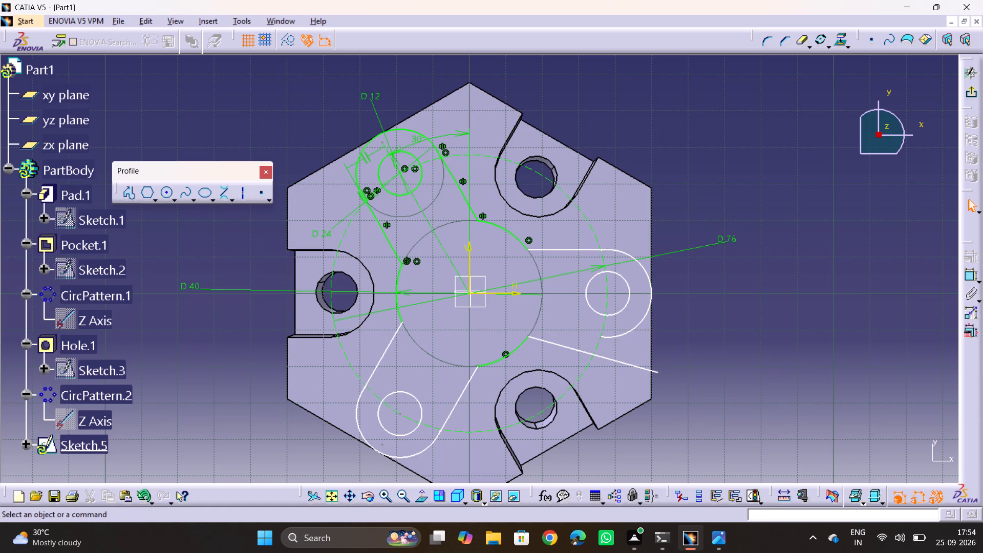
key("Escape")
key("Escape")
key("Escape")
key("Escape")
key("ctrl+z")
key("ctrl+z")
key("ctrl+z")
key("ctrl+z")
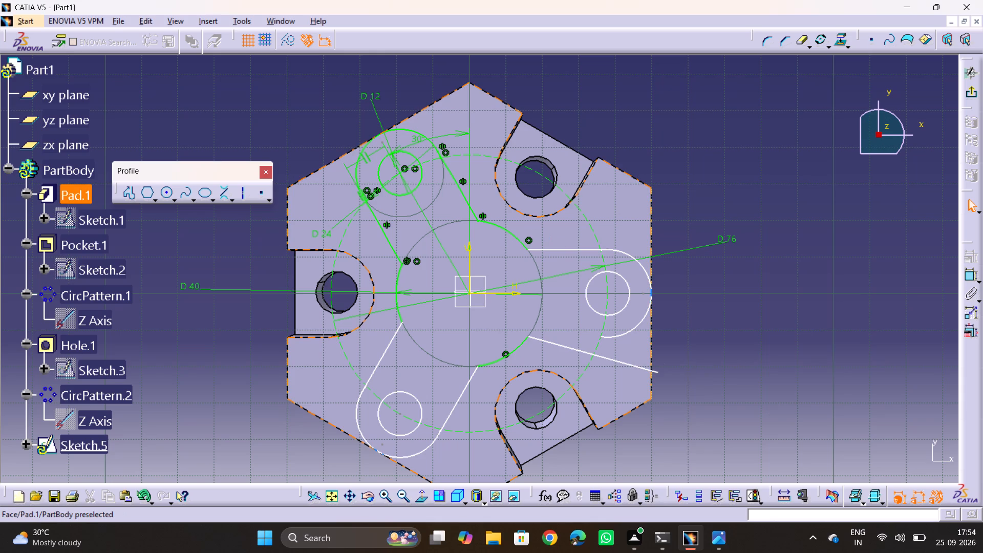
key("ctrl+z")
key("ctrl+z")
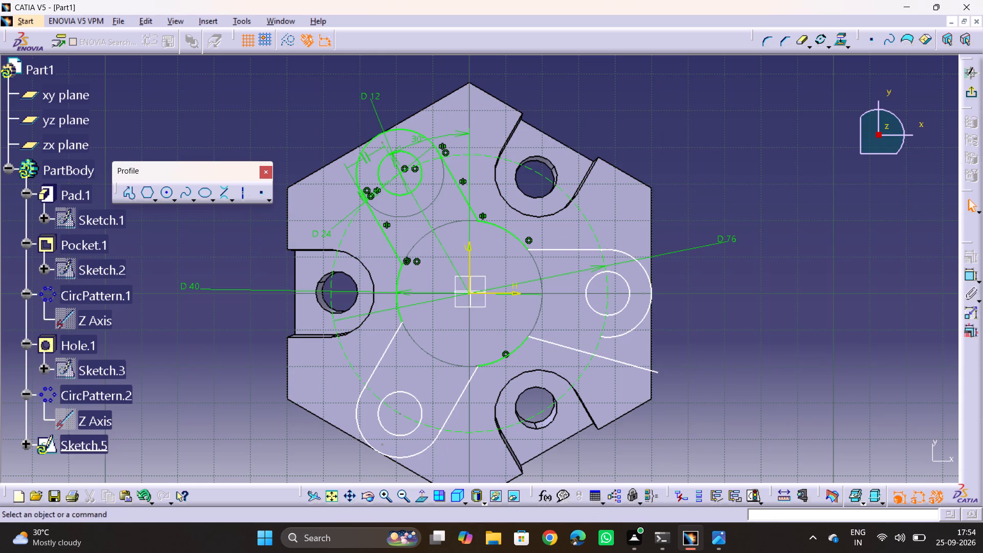
Delete both rotated lug copies together with the remaining arcs of the central 40 mm circle.
left_click_drag(520, 221, 682, 374)
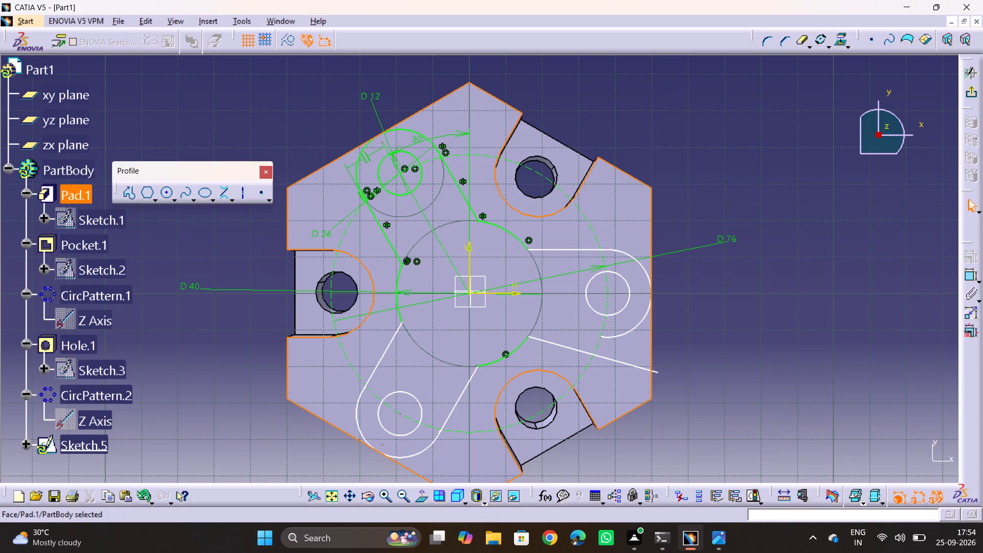
key("Escape")
key("Escape")
key("Escape")
left_click_drag(779, 216, 520, 375)
key("Delete")
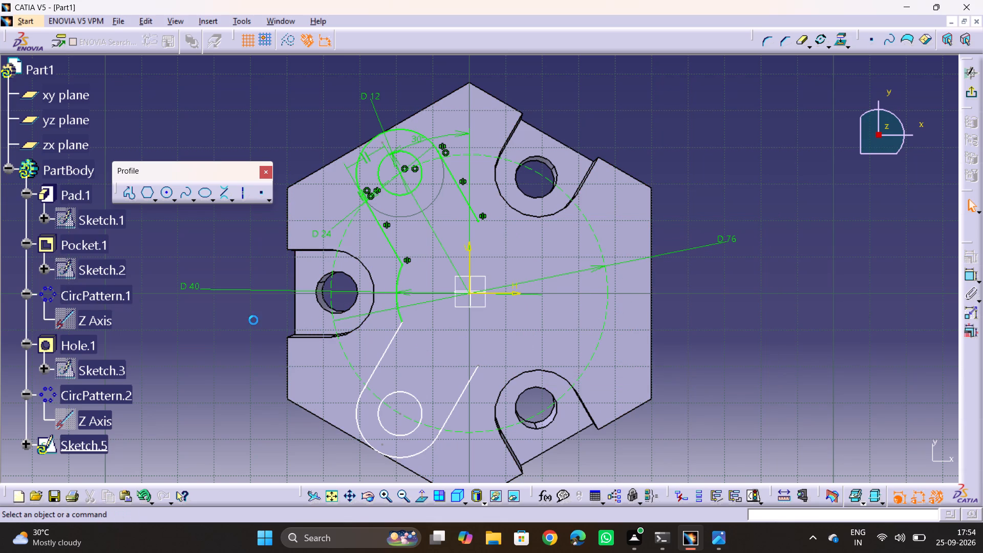
left_click_drag(258, 321, 540, 484)
key("Delete")
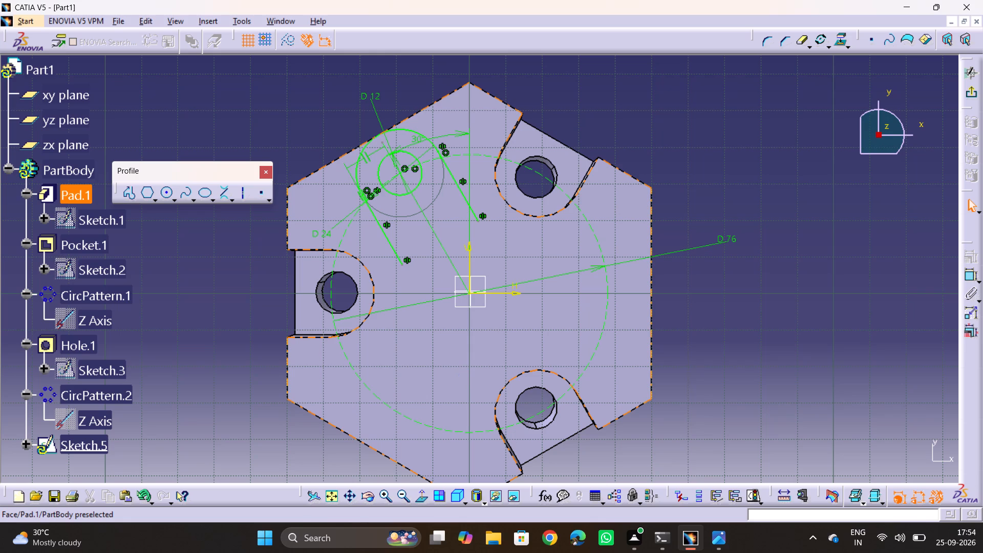
key("Escape")
key("Escape")
Rotate the original lug about the sketch origin with 2 duplicates at 120 degrees and constraint conservation enabled.
left_click_drag(340, 107, 504, 278)
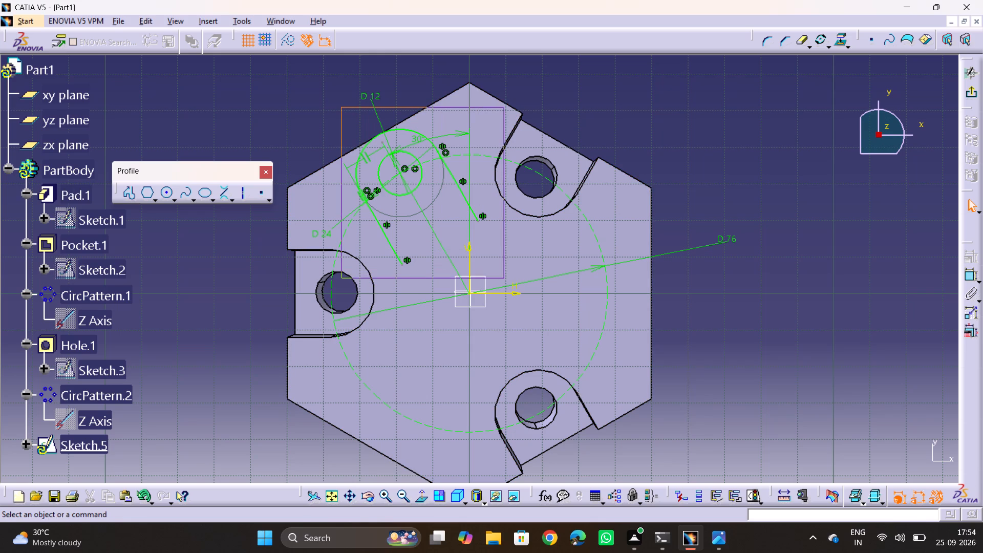
left_click_drag(504, 278, 509, 268)
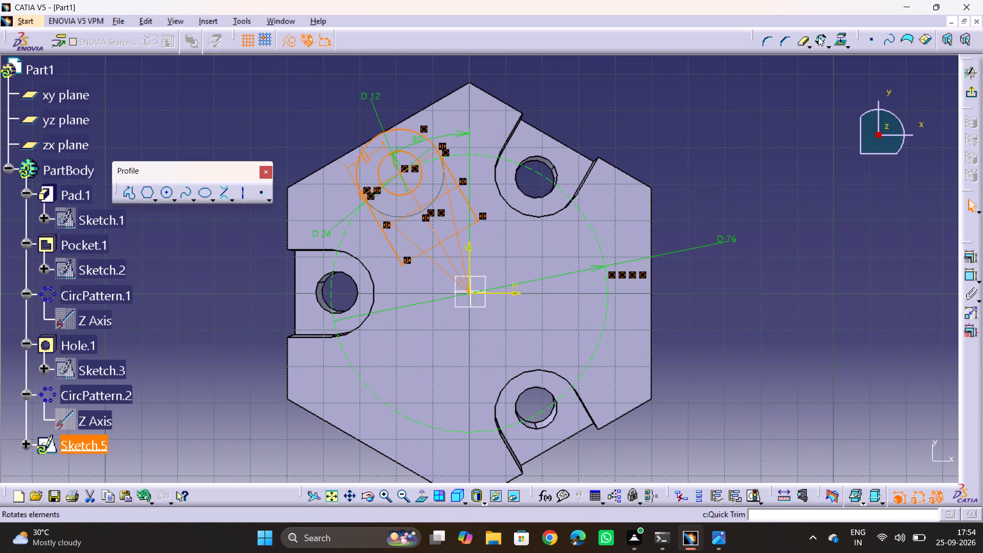
left_click(818, 37)
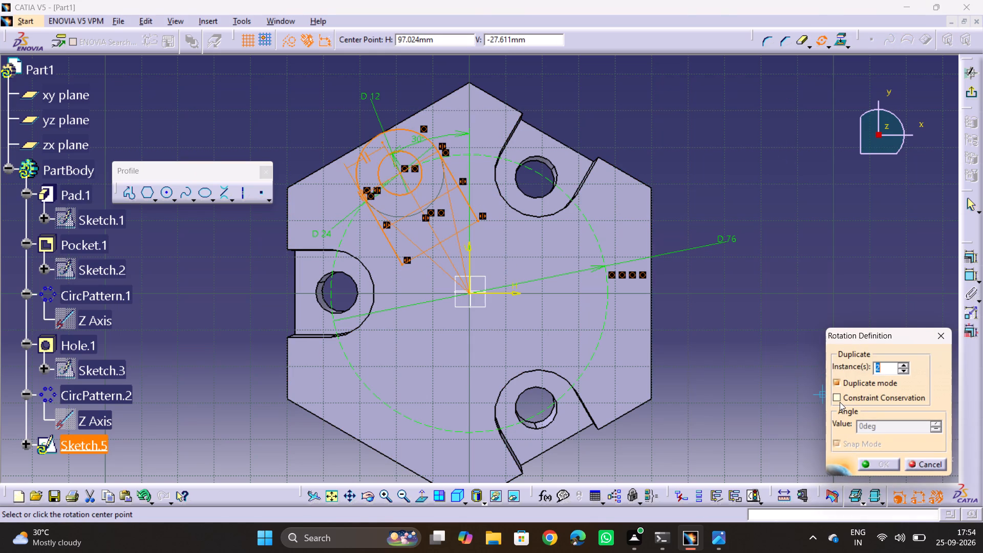
left_click(841, 400)
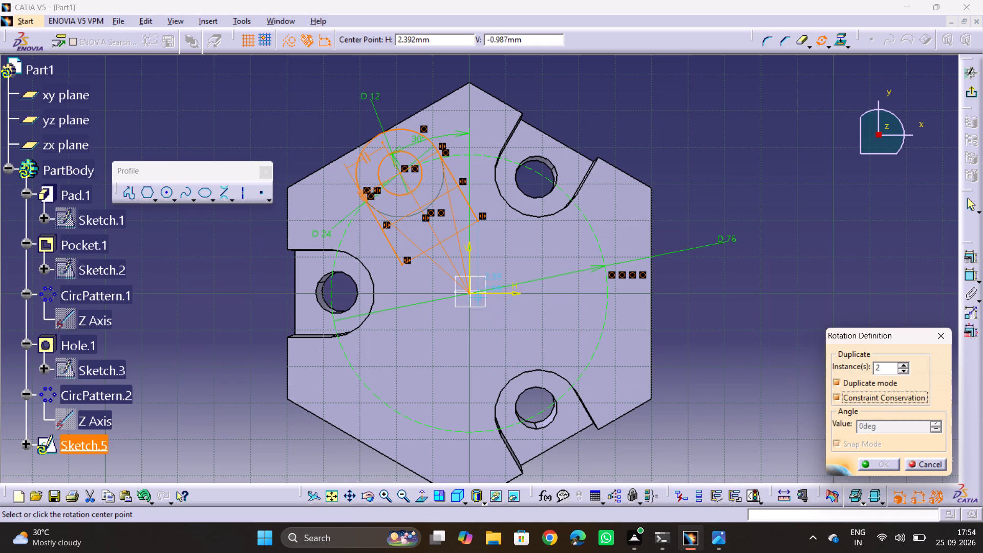
left_click(473, 290)
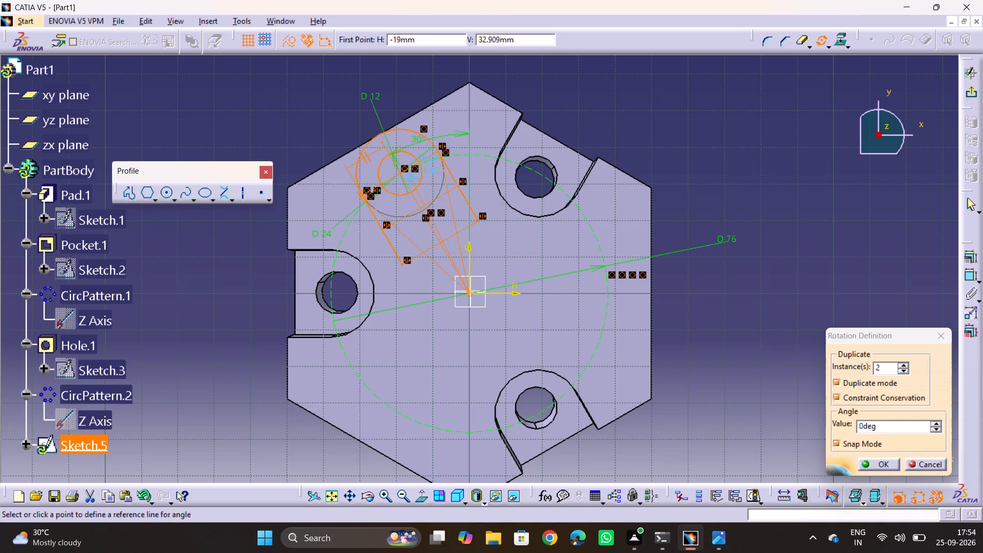
left_click(399, 171)
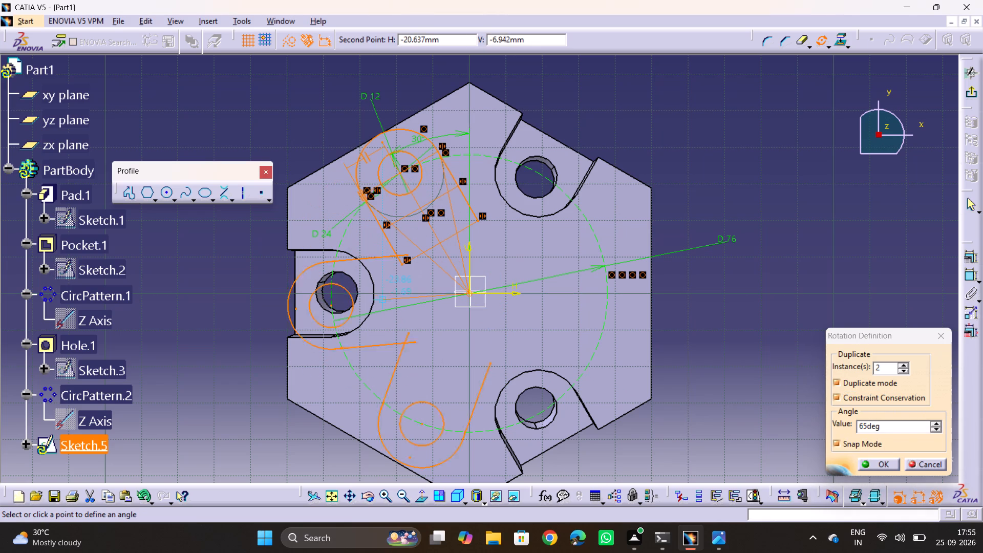
double_click(889, 429)
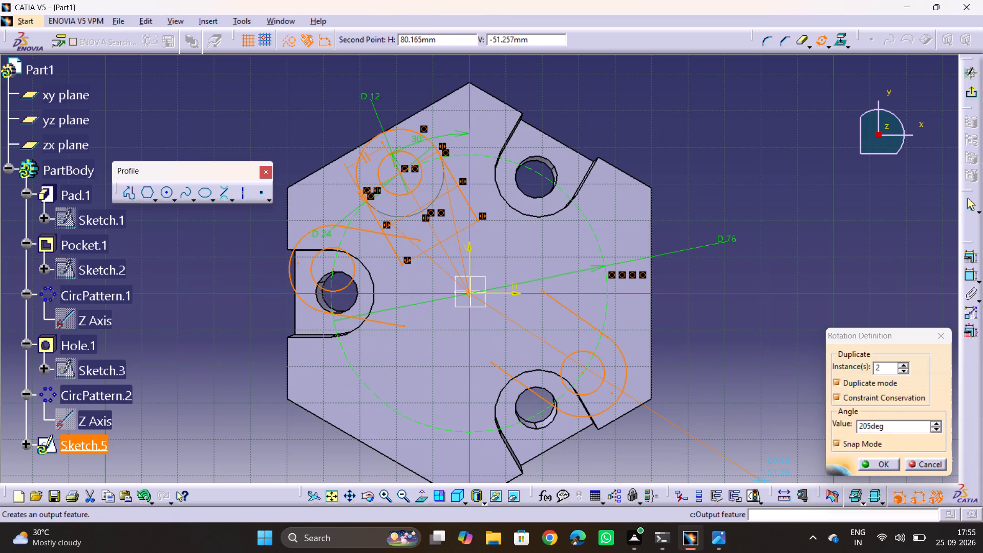
type("120")
key("Return")
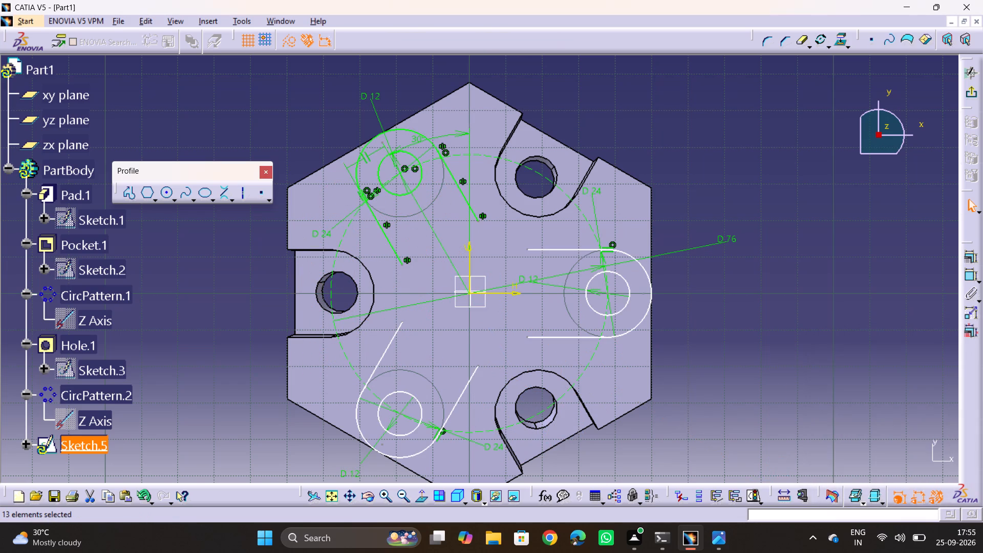
left_click(774, 354)
key("Escape")
key("Escape")
key("Escape")
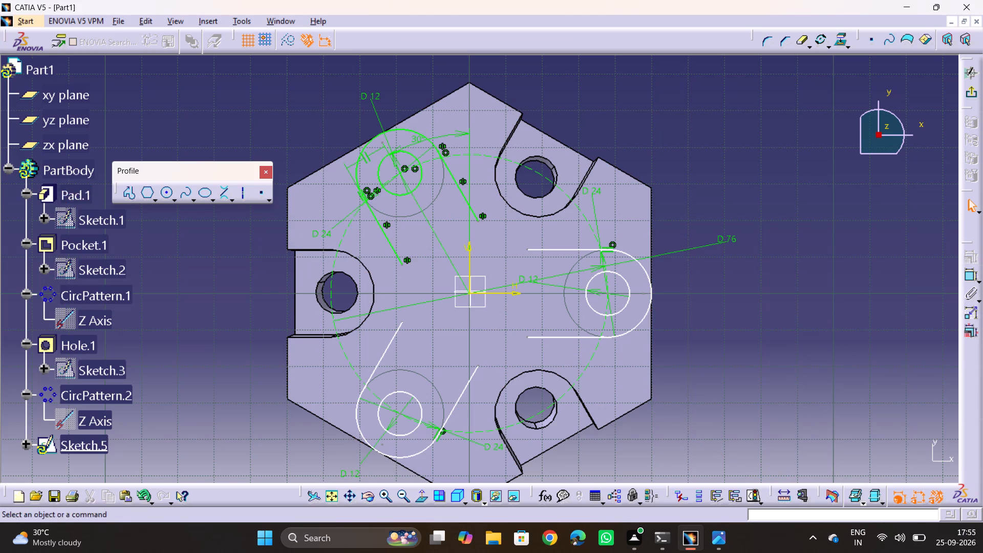
key("Escape")
key("Escape")
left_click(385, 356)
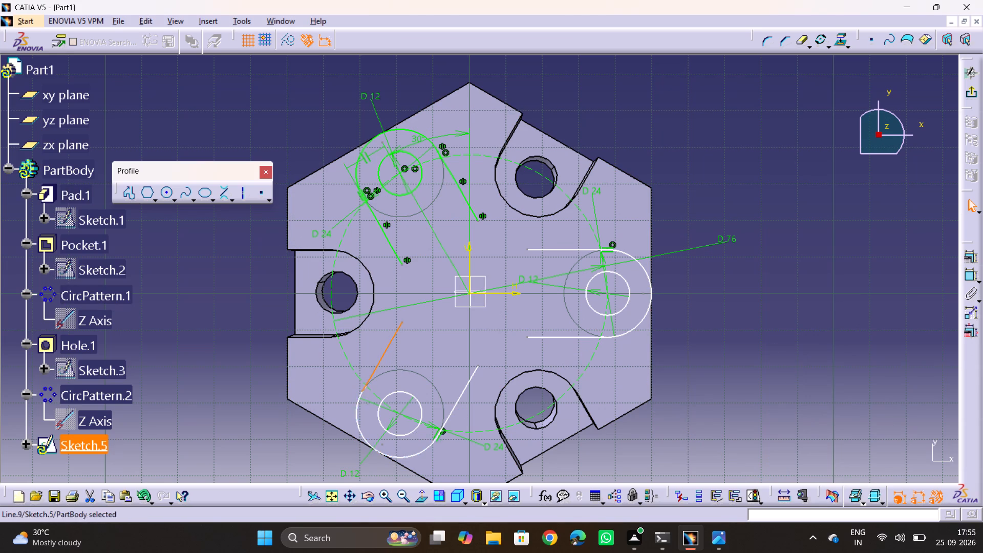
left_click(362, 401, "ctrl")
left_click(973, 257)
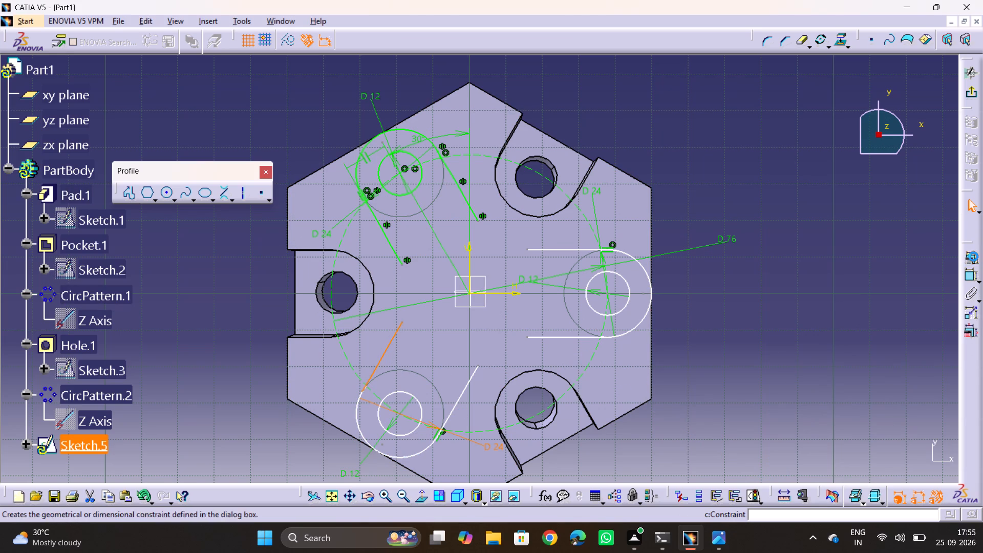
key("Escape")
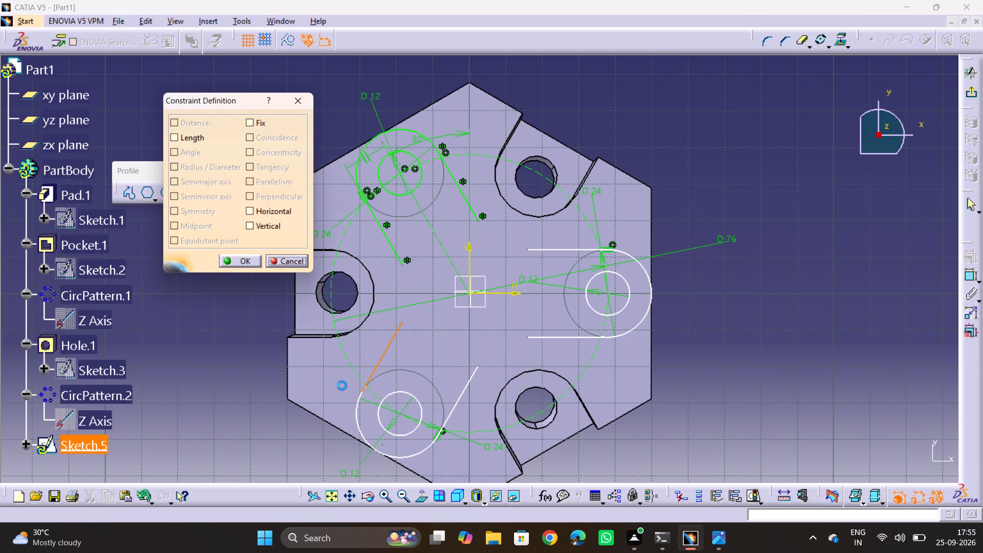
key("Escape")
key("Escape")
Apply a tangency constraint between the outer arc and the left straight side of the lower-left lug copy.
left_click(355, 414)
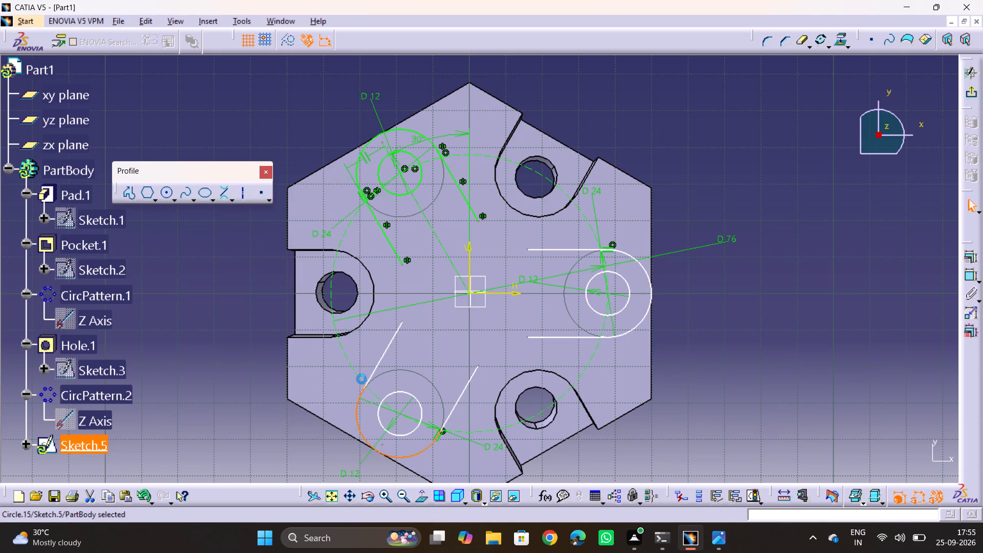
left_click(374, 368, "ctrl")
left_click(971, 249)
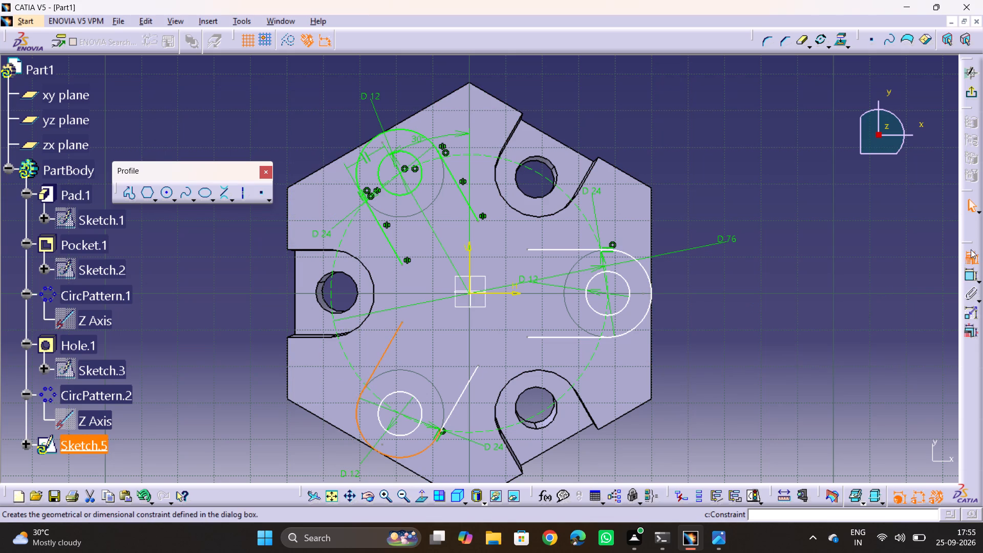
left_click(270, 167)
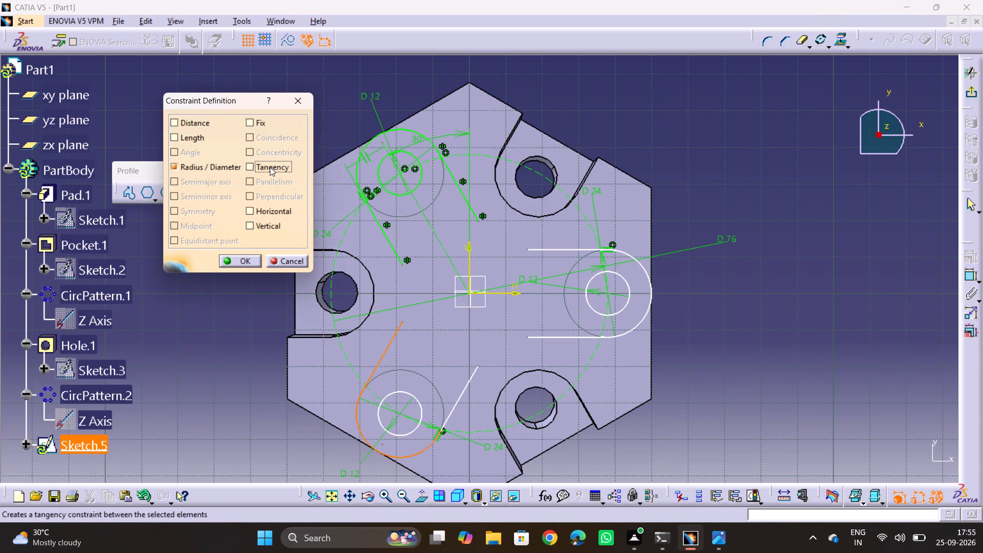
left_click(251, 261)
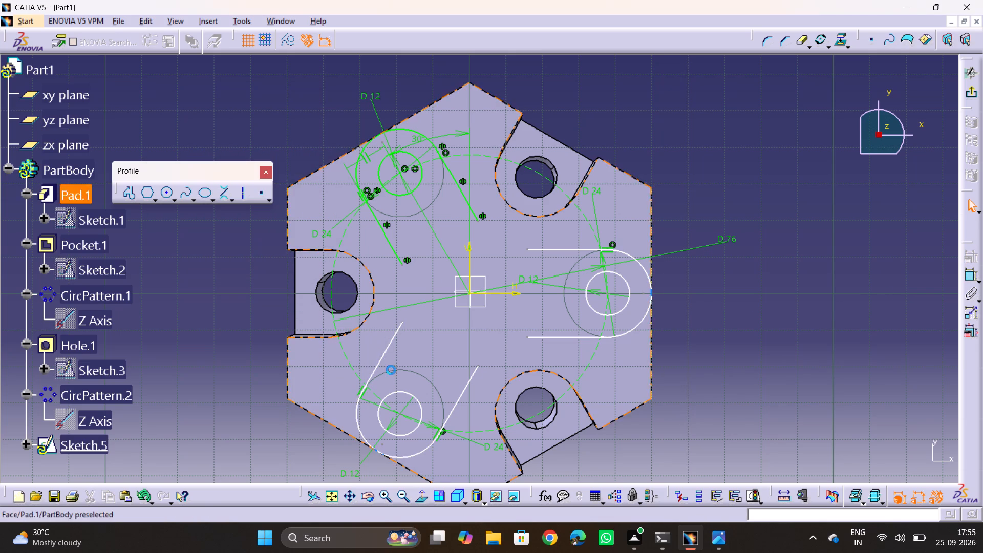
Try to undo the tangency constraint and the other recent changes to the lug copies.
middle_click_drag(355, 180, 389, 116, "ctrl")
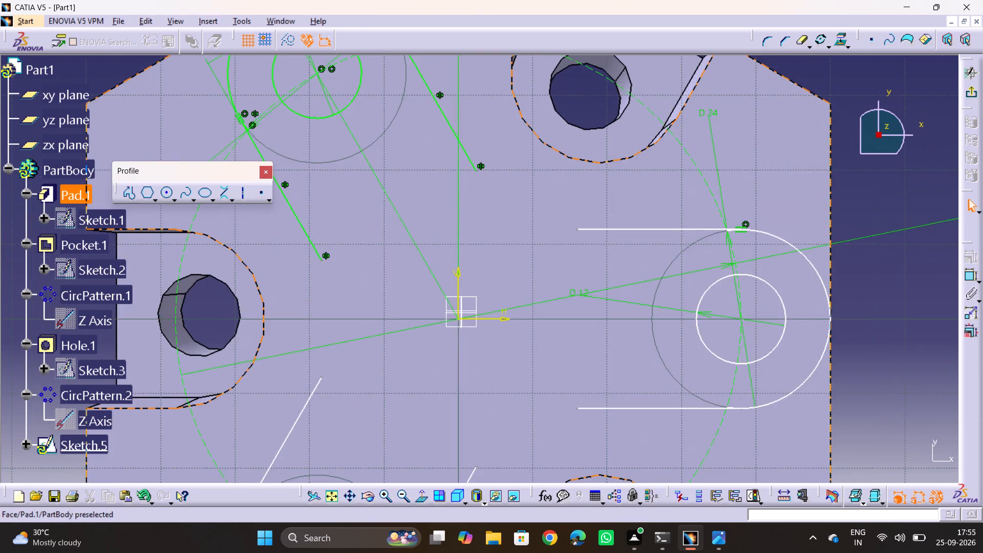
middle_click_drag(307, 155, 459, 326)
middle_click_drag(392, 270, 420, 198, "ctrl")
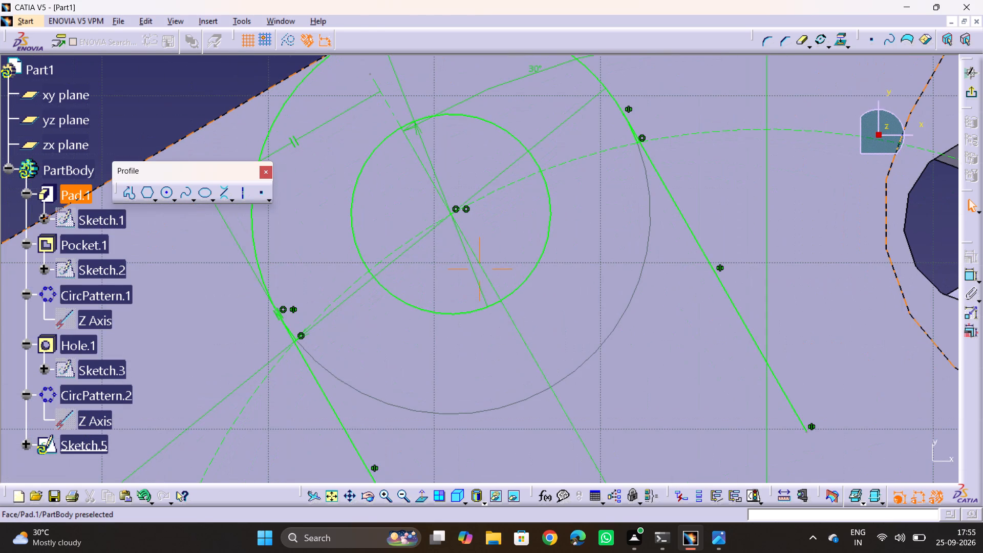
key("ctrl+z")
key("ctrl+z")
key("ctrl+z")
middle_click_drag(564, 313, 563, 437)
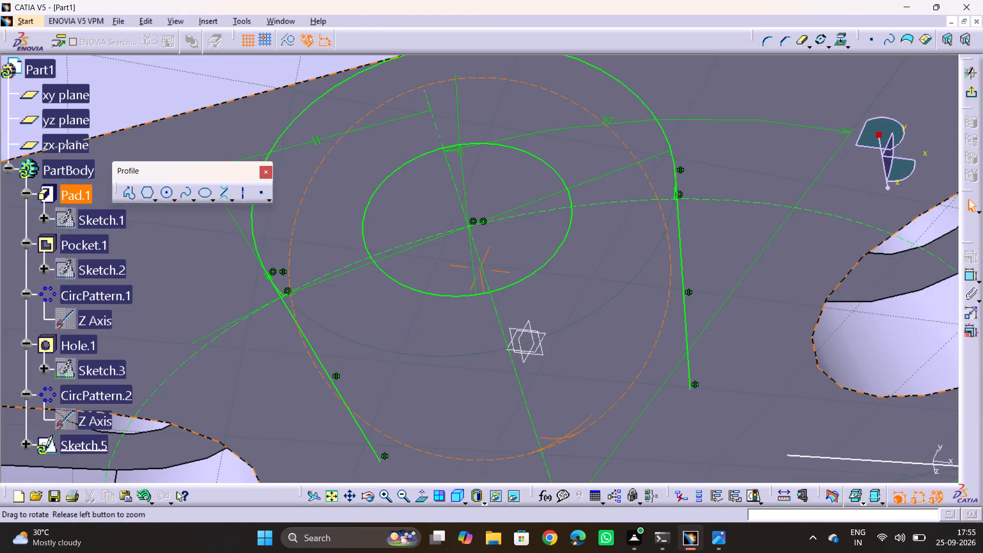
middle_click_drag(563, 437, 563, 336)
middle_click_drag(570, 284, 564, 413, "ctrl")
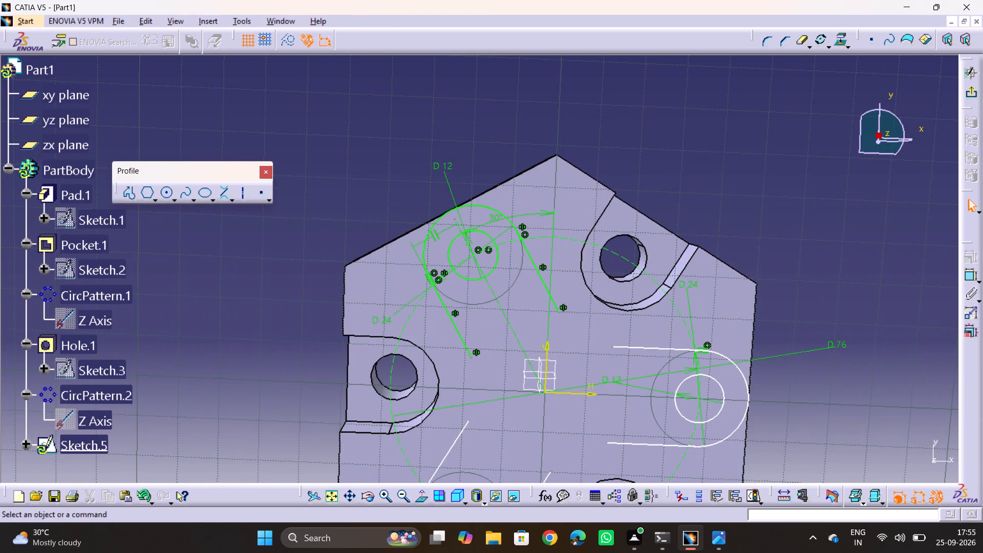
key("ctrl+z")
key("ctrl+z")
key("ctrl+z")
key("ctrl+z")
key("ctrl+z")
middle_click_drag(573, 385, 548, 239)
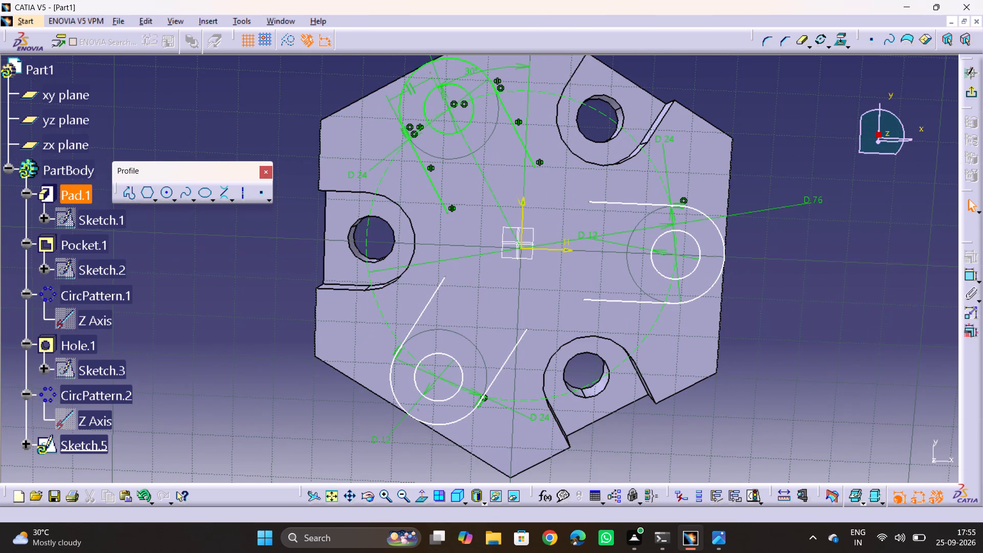
Delete both rotated lug copies together with the left straight side of the original lug.
left_click_drag(290, 199, 783, 493)
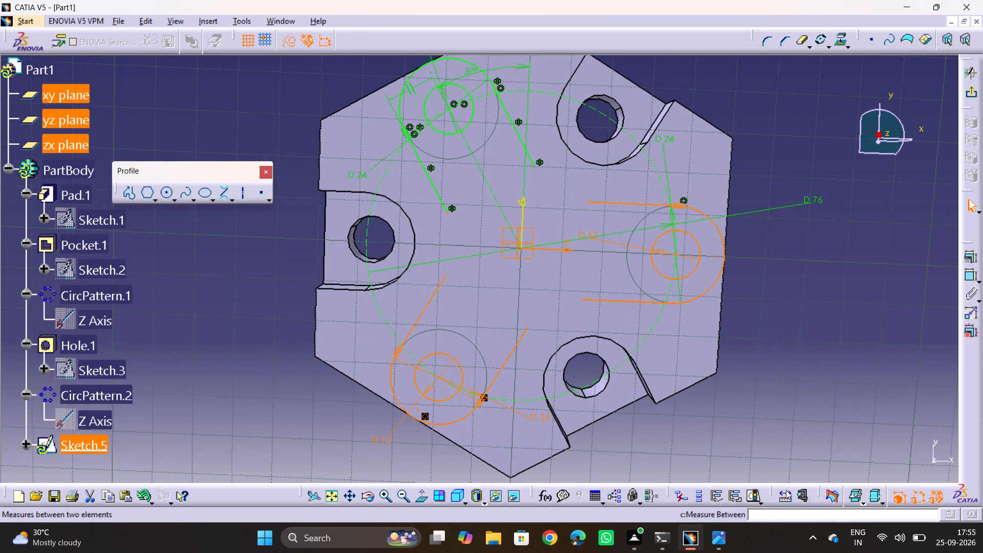
key("Delete")
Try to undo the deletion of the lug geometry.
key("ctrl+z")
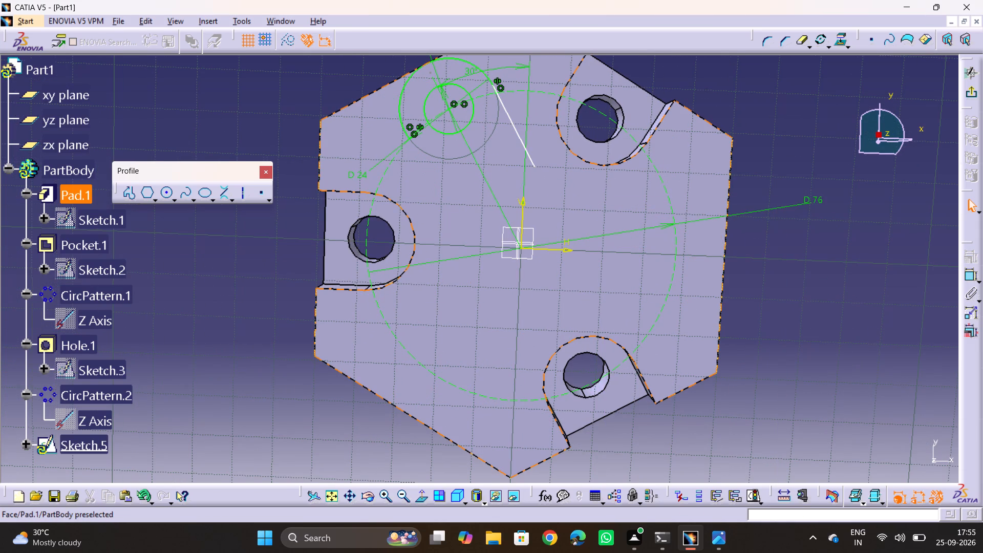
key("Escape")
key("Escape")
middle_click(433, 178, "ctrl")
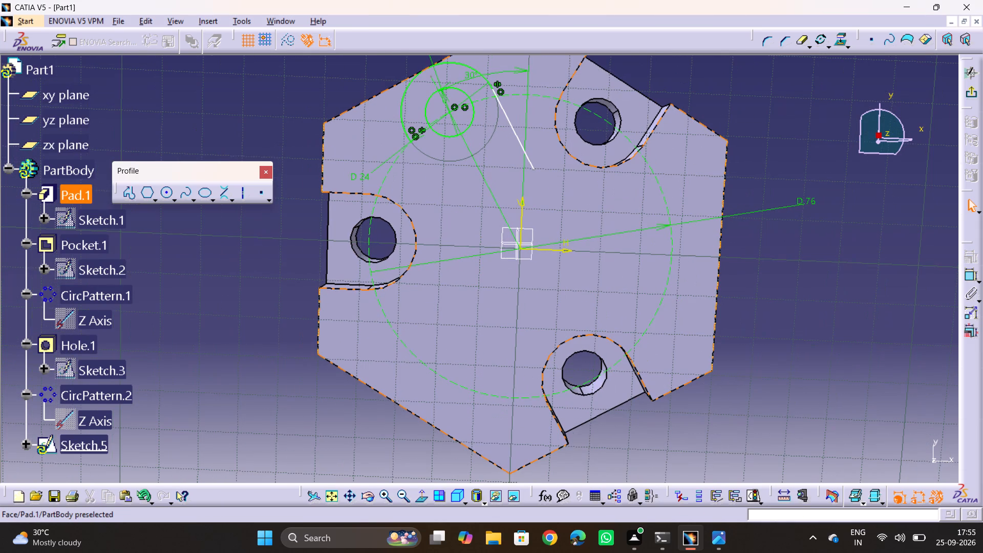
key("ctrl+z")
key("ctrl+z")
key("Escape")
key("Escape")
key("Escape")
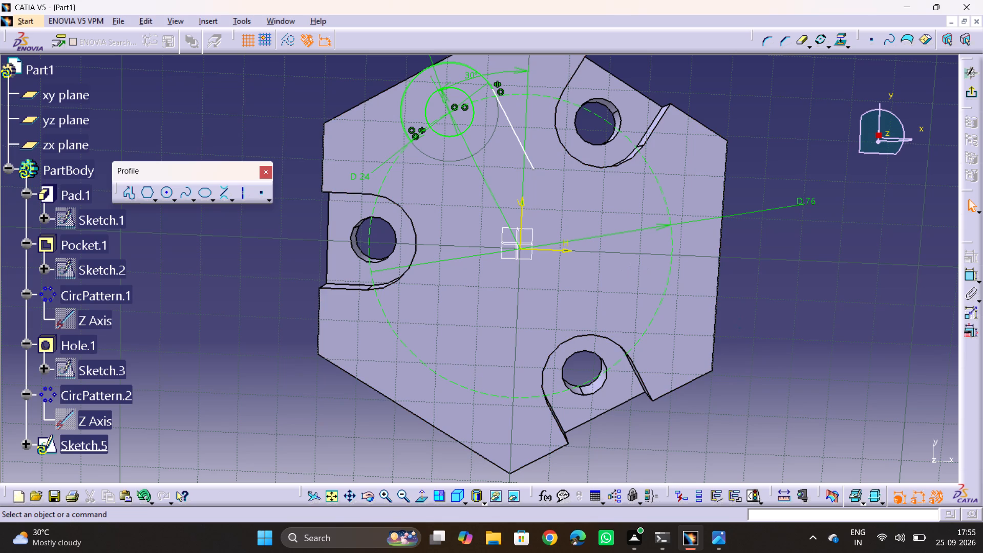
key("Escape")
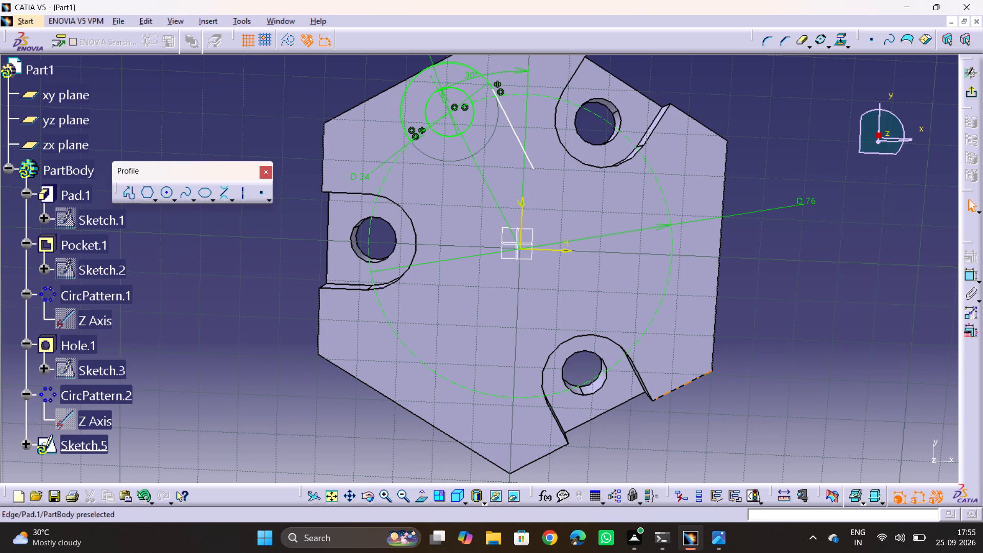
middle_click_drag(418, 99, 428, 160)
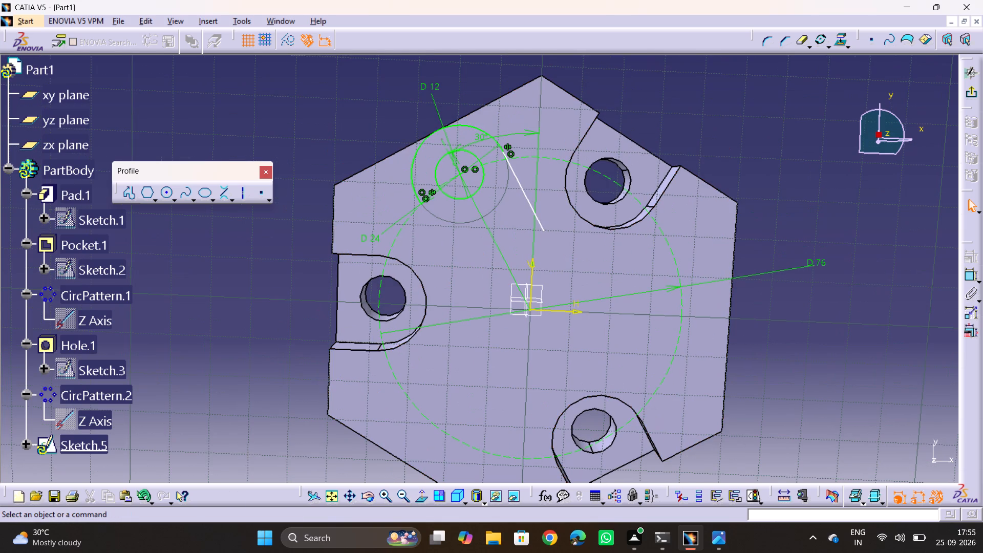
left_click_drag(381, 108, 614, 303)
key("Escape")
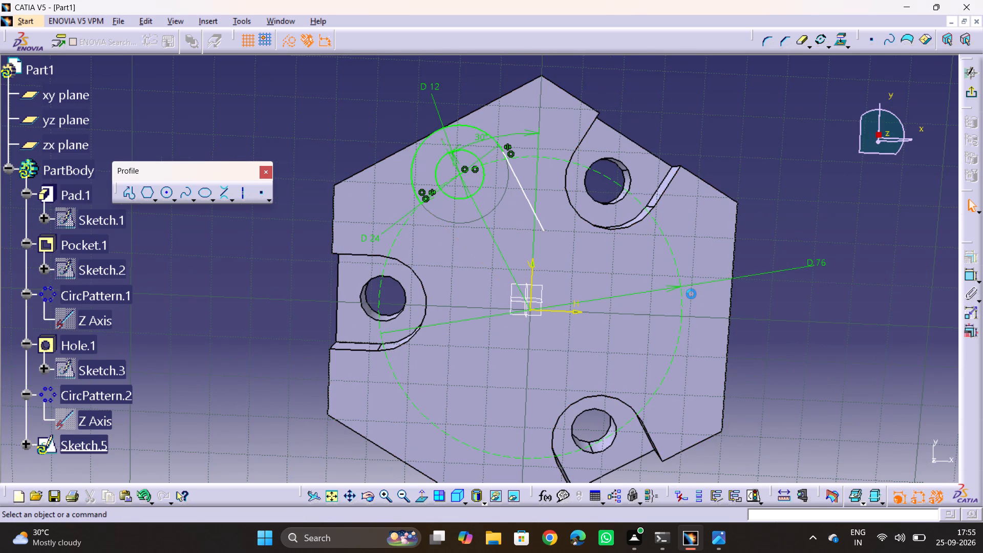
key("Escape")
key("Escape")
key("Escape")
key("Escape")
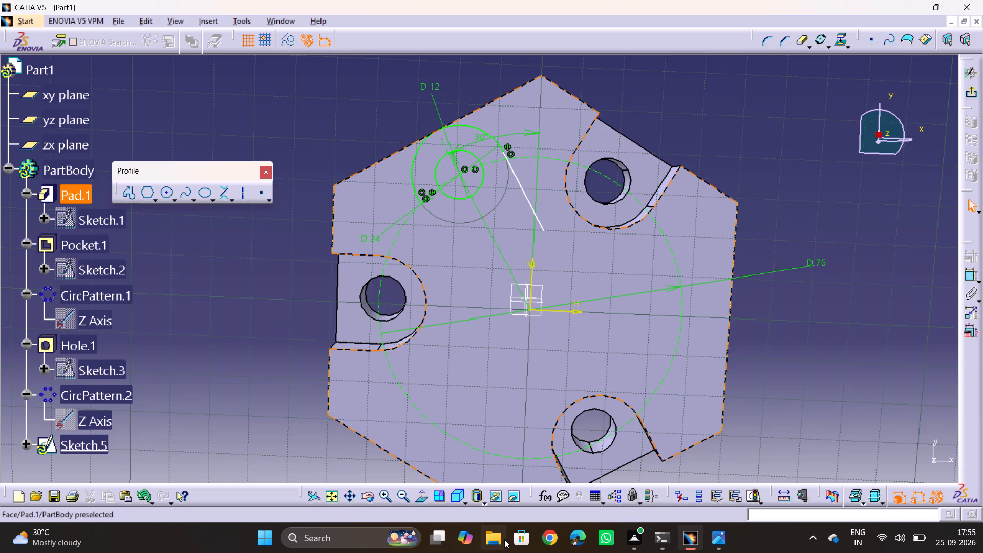
Draw a circle of about 20 mm radius centred on the sketch origin, passing through the inner end of the lug's remaining straight side.
left_click(162, 195)
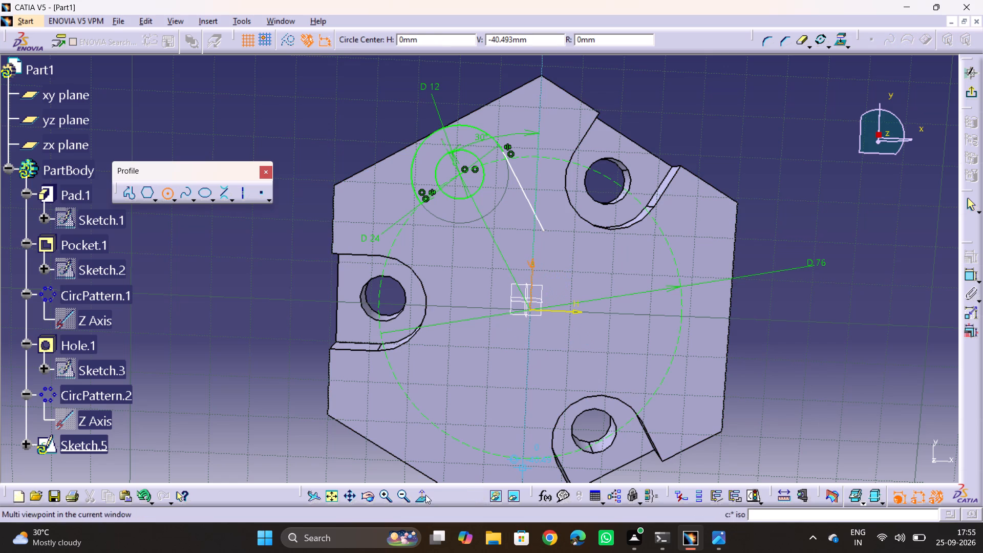
left_click(327, 498)
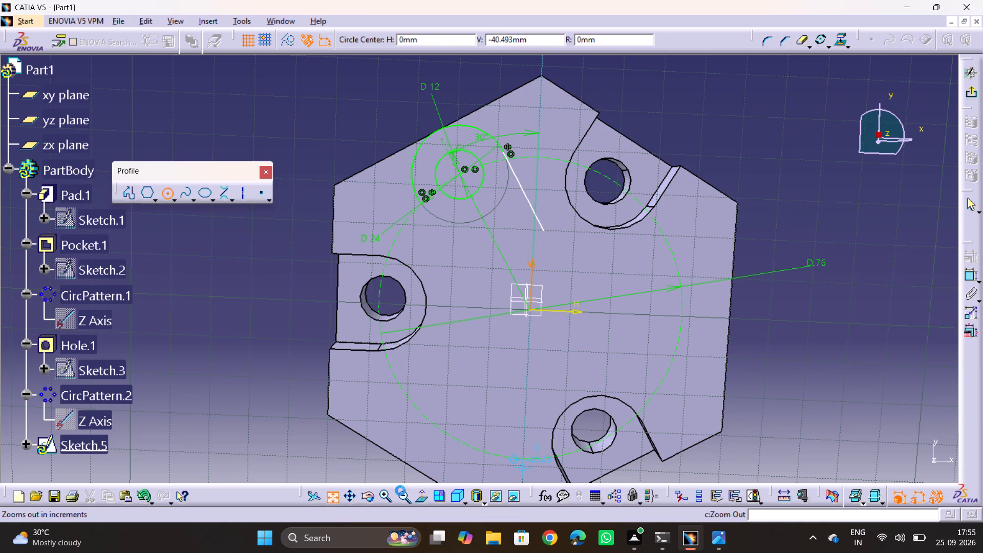
left_click(420, 500)
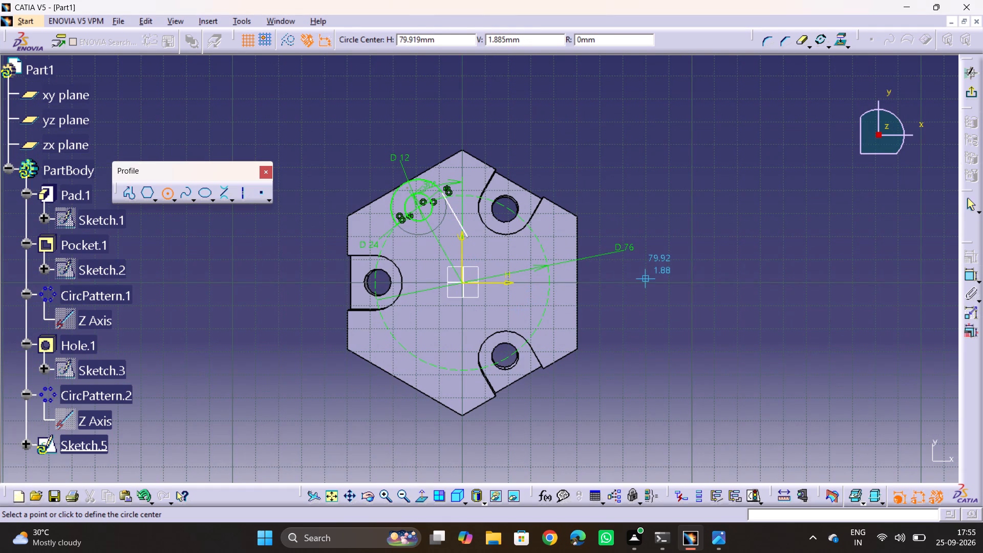
key("Escape")
middle_click_drag(497, 280, 512, 205, "ctrl")
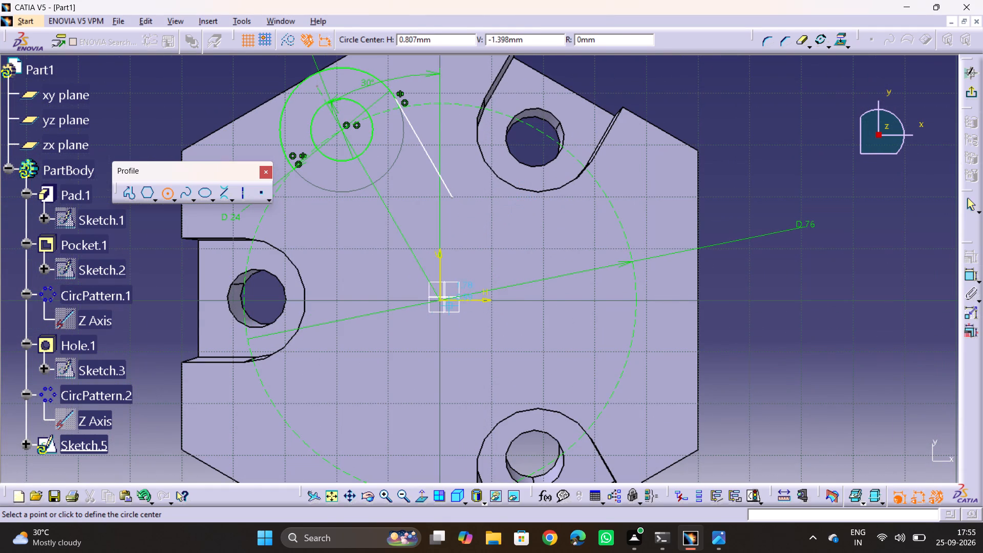
left_click(441, 301)
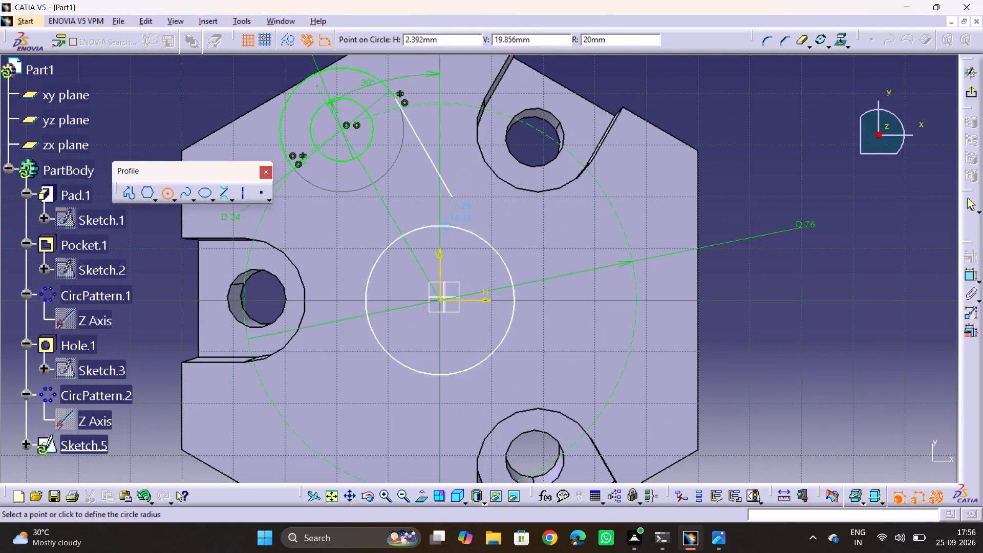
left_click(453, 197)
left_click(764, 195)
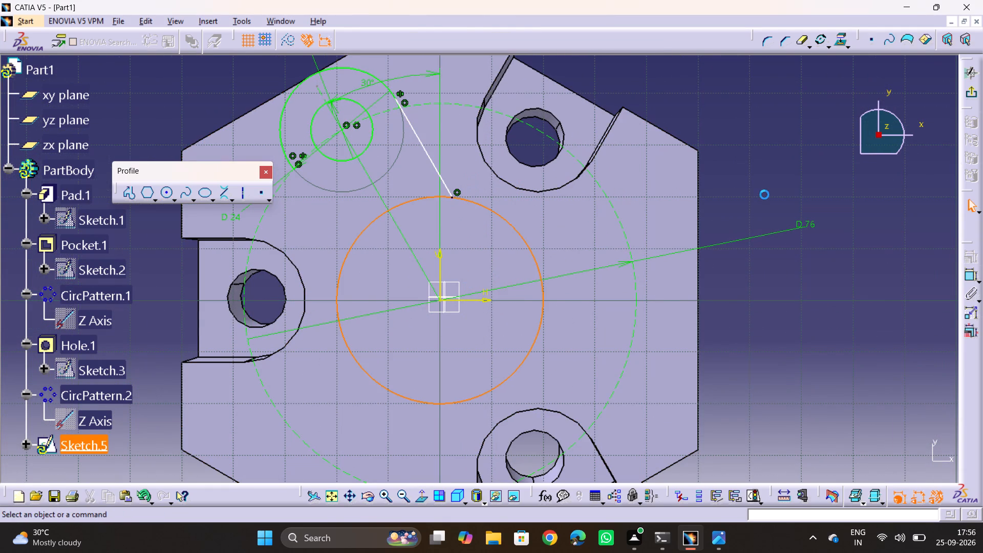
key("Escape")
key("Escape")
key("Escape")
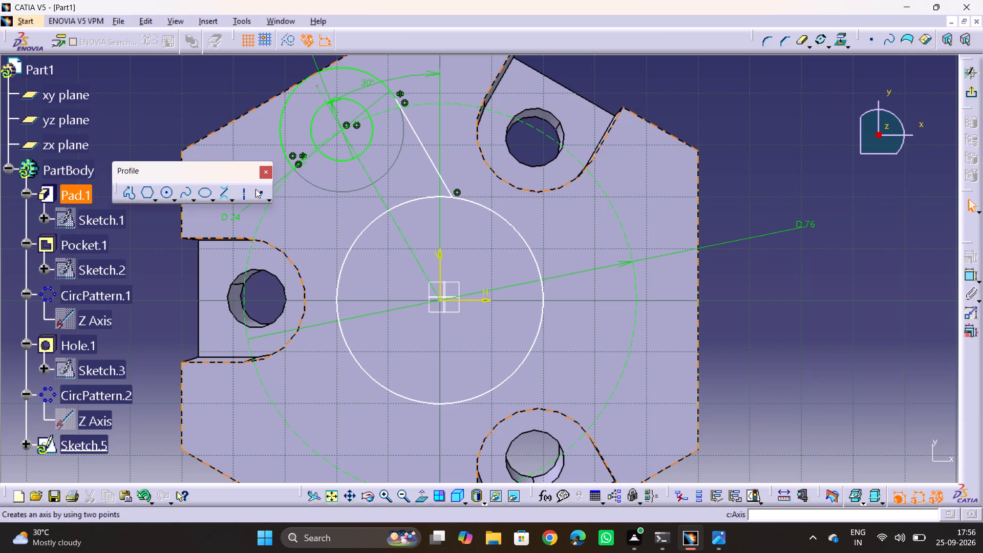
Mirror the lug's right straight side about the 30° construction line through the lug centre.
left_click(432, 160)
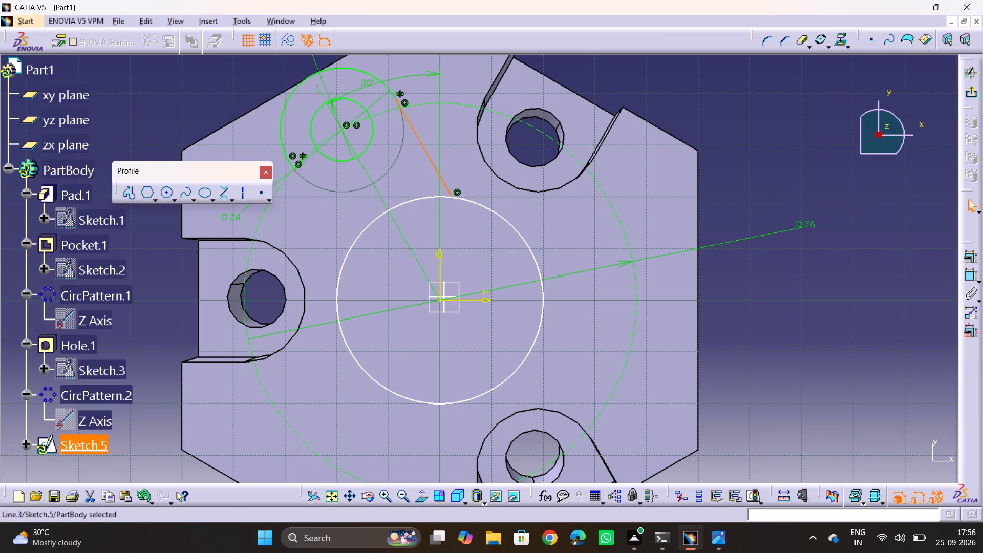
left_click(827, 50)
left_click(834, 63)
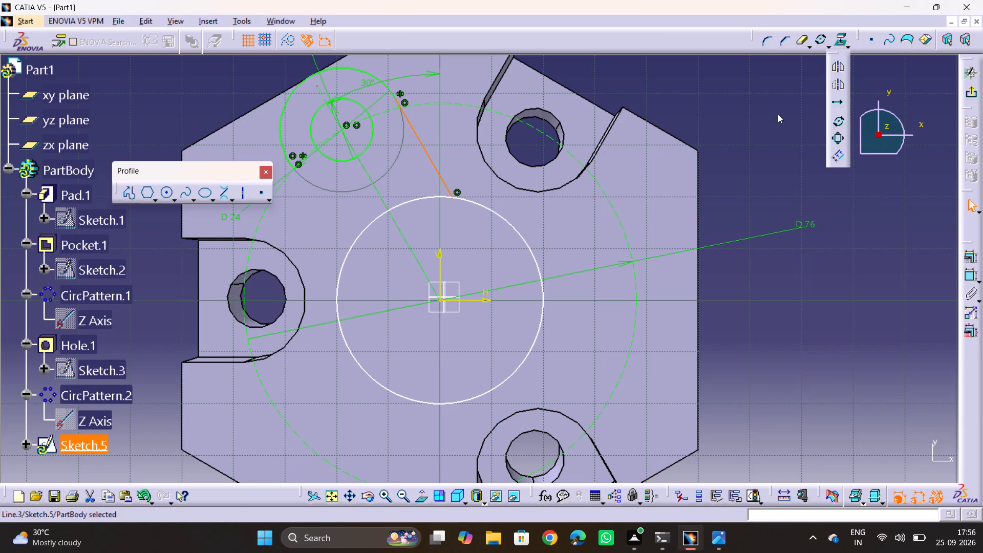
left_click(383, 199)
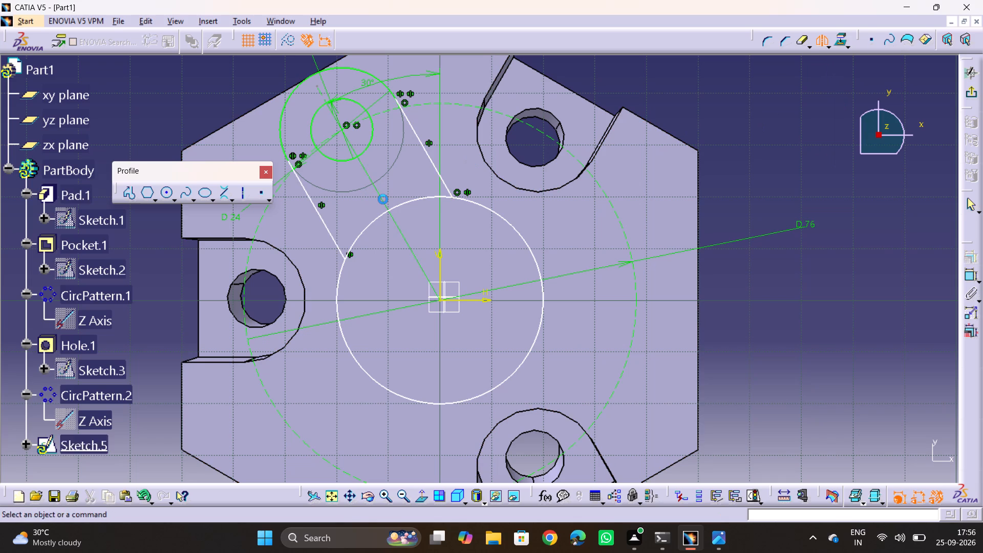
key("Escape")
key("Escape")
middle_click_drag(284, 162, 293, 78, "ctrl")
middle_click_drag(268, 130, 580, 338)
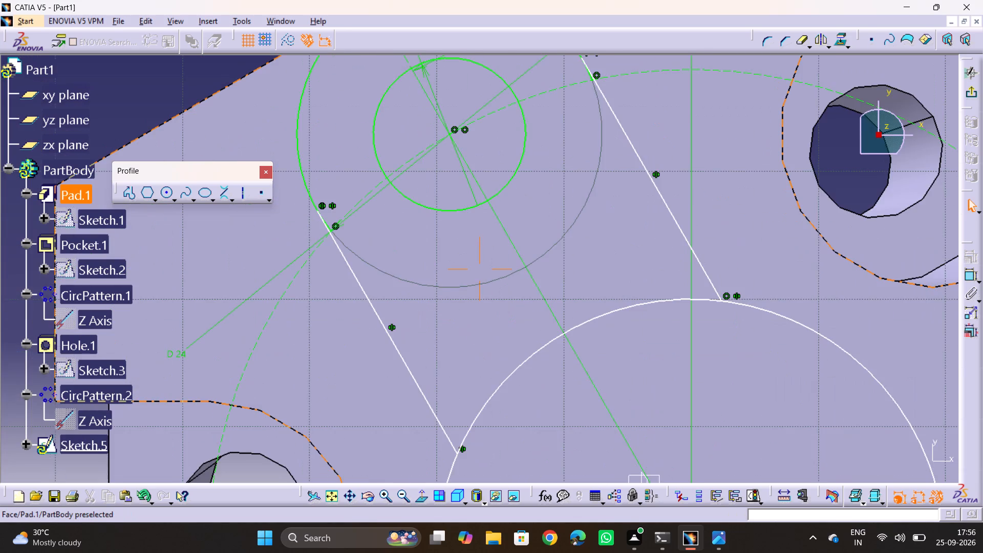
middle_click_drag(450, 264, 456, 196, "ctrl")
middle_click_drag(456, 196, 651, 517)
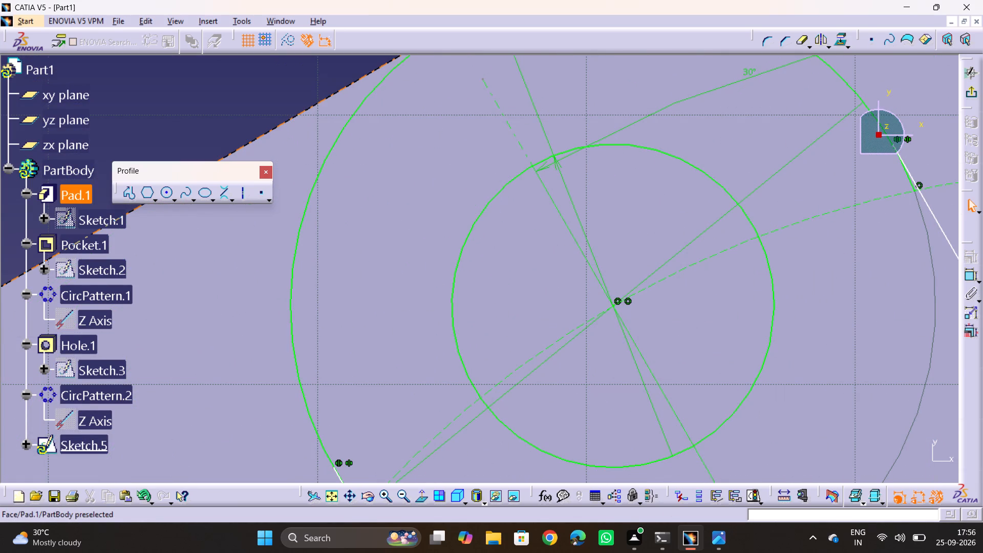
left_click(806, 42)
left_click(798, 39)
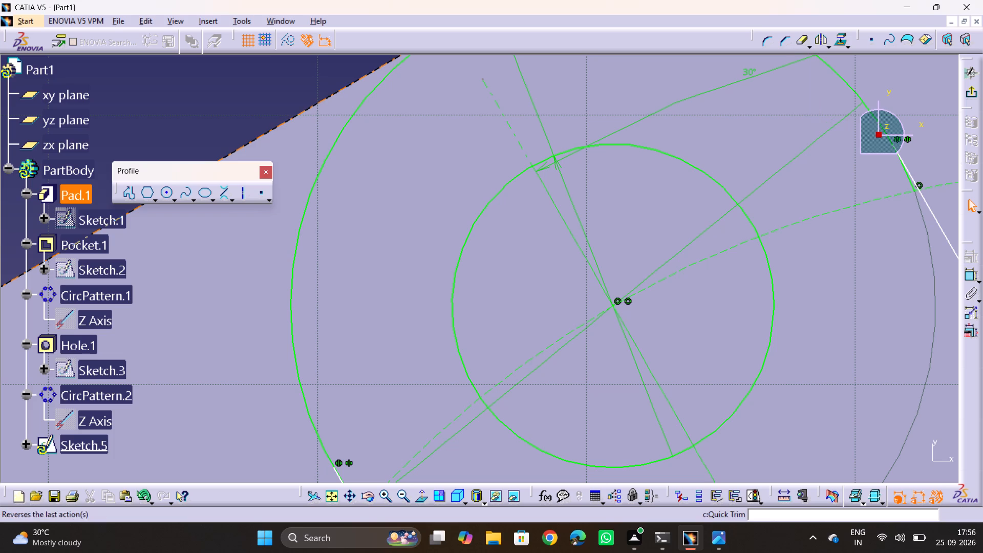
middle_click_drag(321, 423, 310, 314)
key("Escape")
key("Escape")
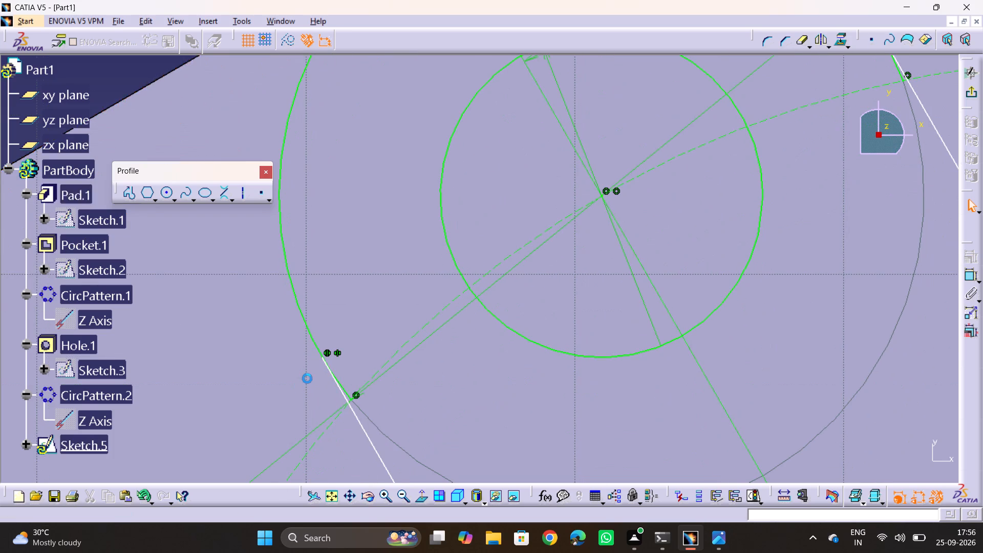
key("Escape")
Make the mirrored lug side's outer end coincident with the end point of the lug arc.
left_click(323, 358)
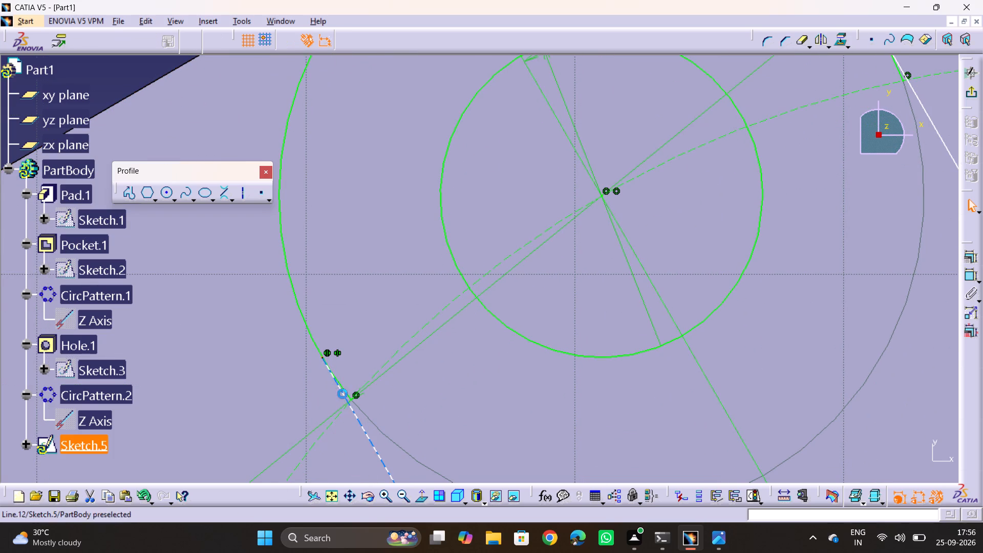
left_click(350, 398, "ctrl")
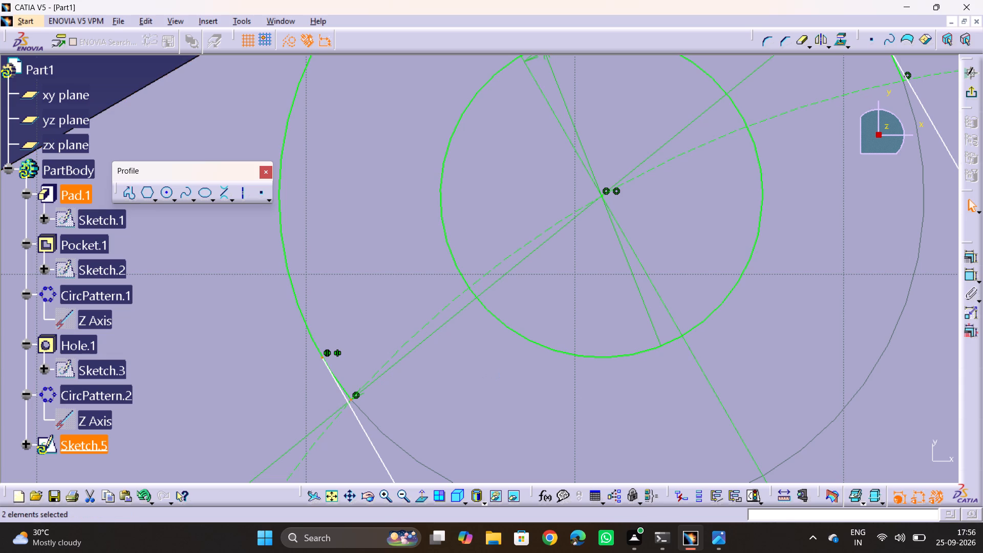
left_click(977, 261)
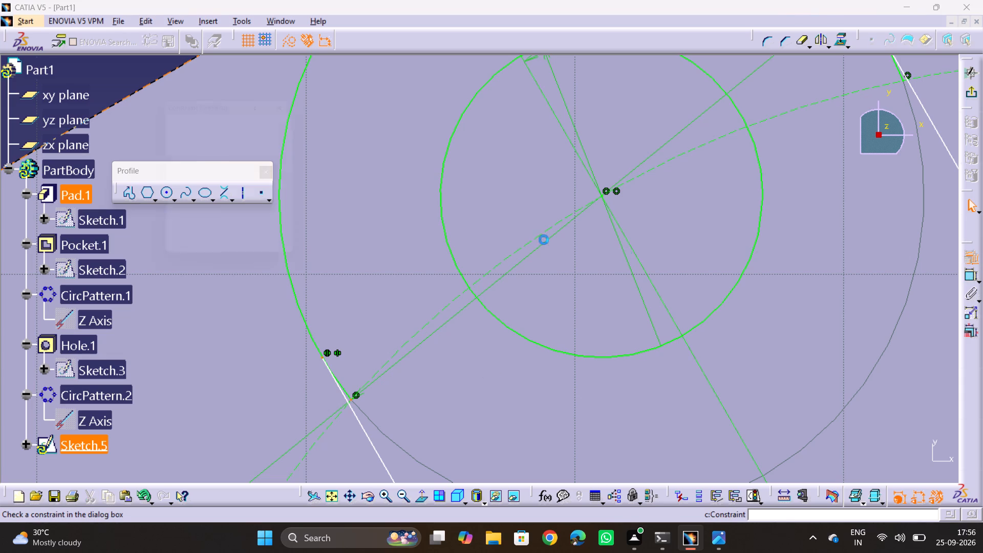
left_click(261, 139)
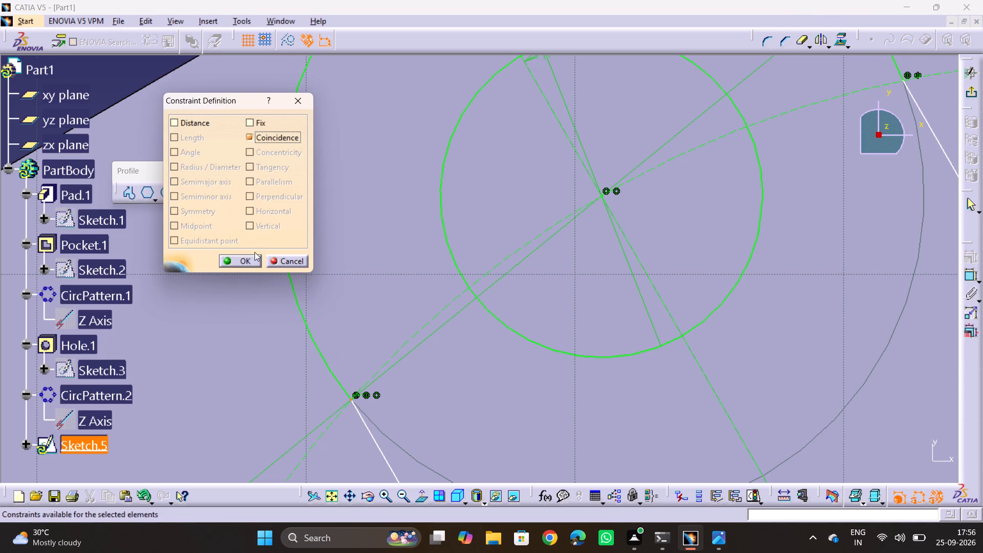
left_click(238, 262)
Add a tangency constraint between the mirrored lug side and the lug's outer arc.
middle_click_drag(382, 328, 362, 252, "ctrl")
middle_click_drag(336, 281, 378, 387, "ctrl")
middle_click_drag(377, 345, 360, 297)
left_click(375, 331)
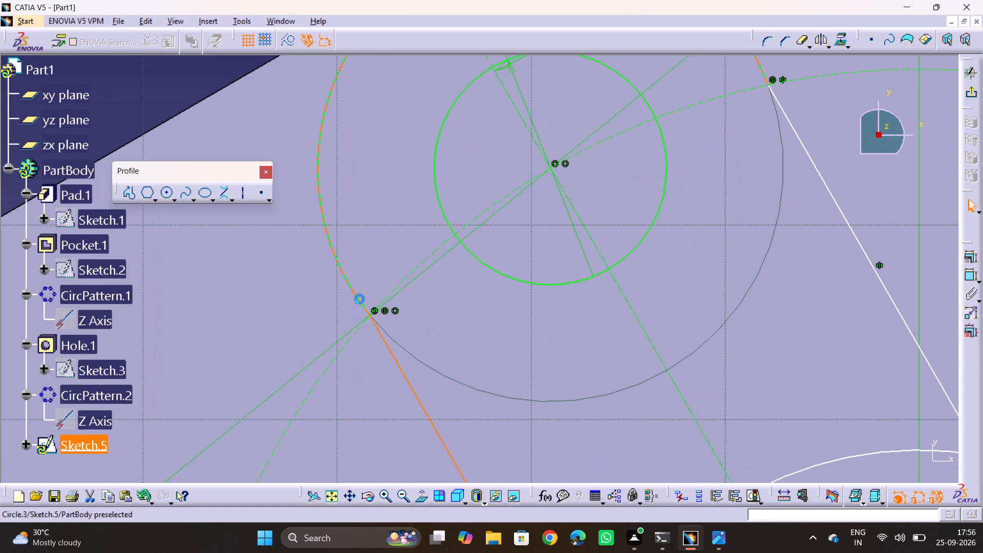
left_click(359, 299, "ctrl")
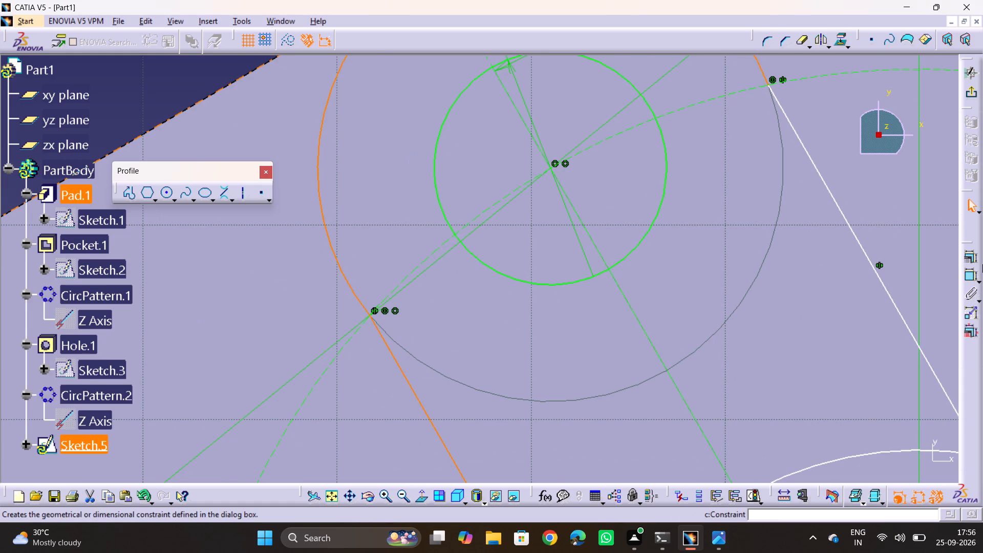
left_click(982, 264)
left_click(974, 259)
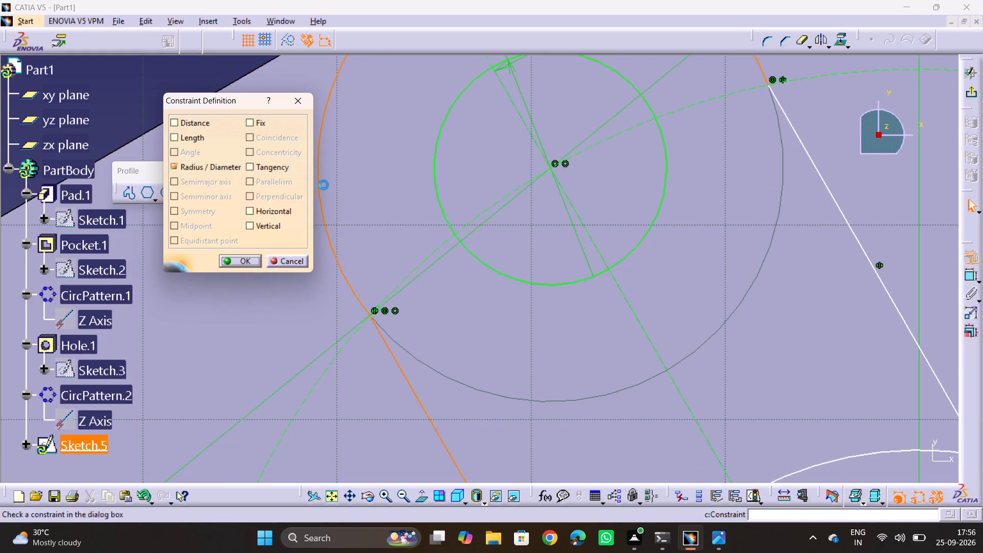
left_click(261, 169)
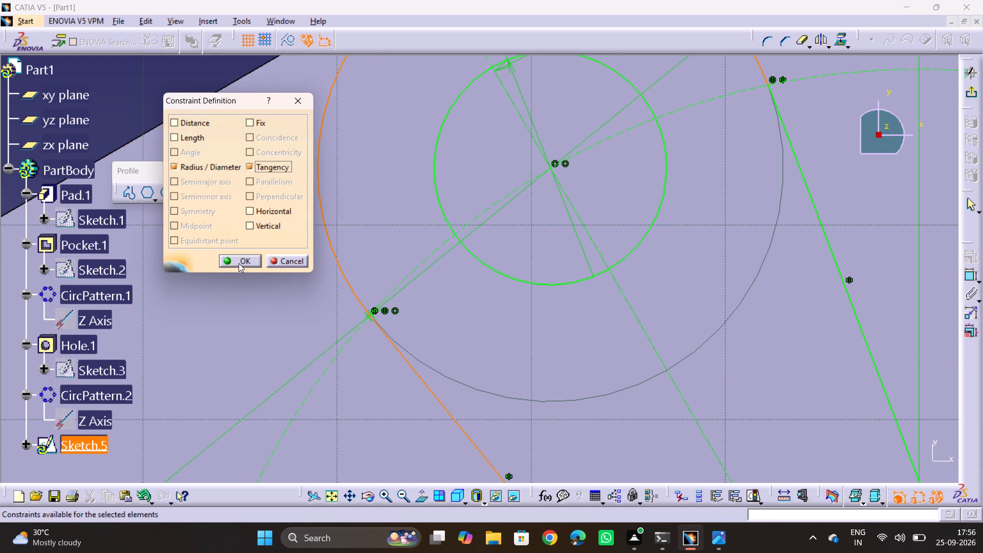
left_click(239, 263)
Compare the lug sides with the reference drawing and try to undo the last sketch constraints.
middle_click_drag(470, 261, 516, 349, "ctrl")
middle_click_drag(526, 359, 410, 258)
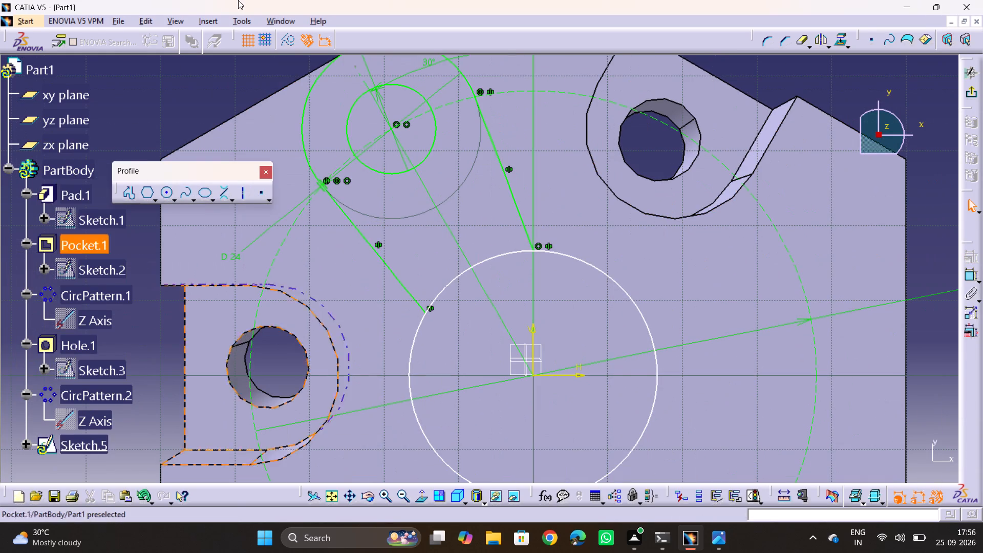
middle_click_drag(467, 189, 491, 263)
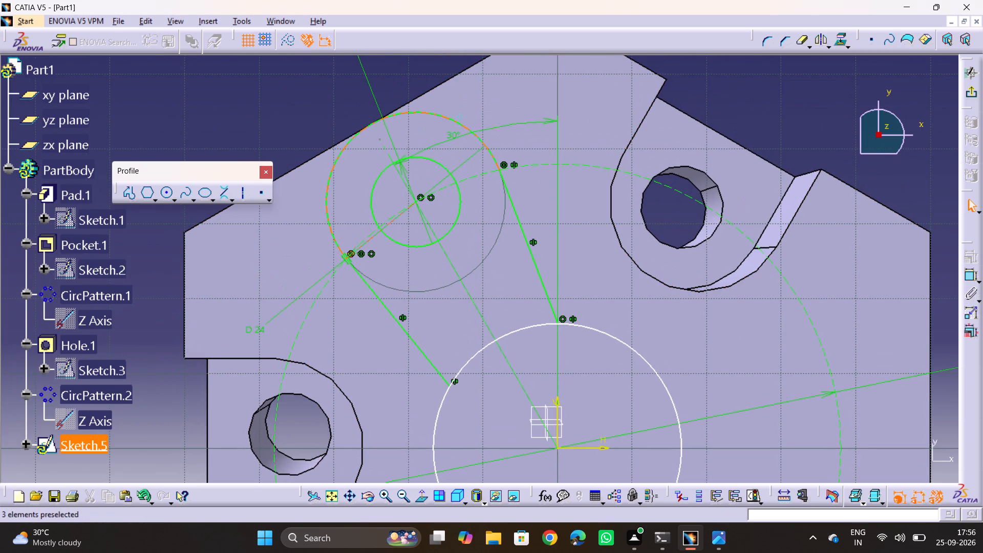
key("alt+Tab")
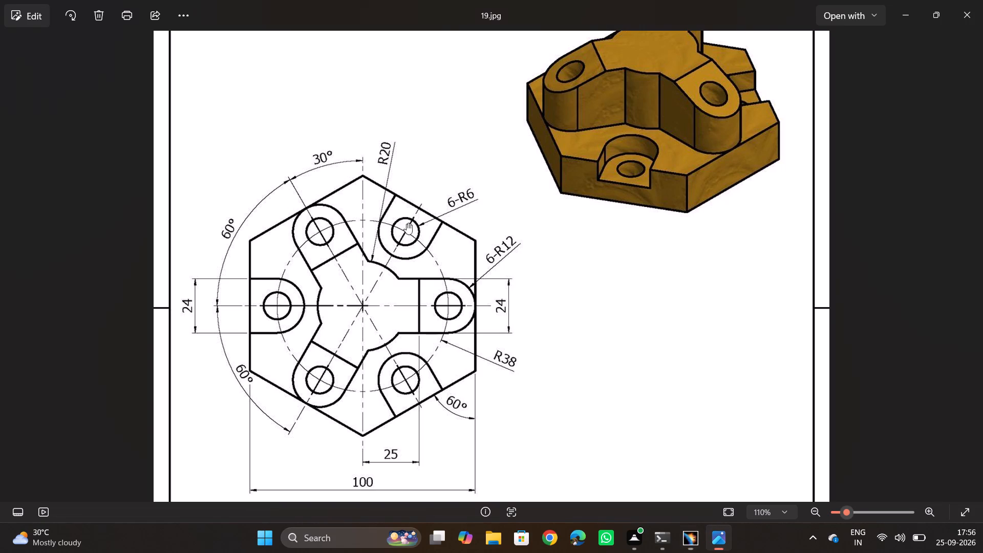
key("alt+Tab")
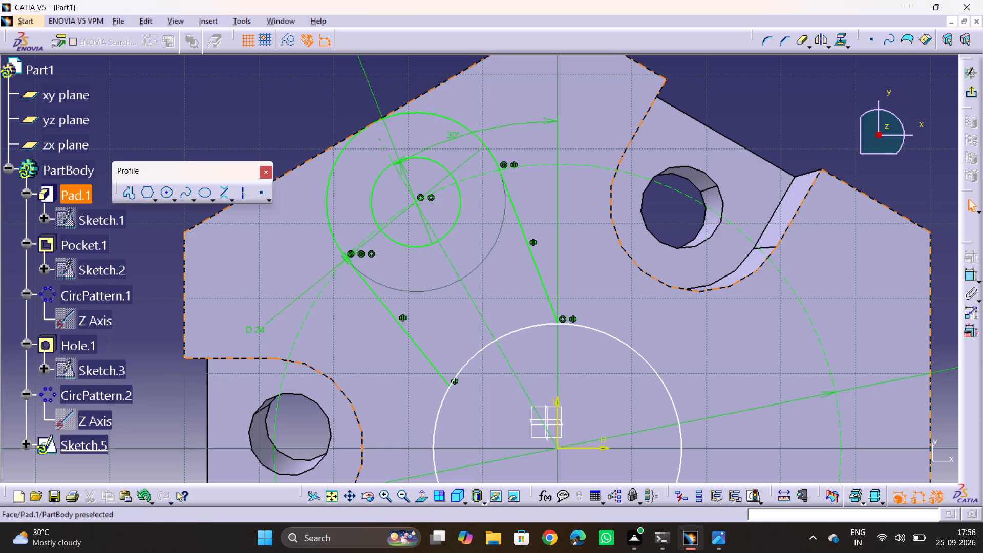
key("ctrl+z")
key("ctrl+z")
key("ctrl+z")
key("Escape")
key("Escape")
Delete both straight sides of the first lug, leaving its arc, hole circle and the central circle.
left_click(397, 323)
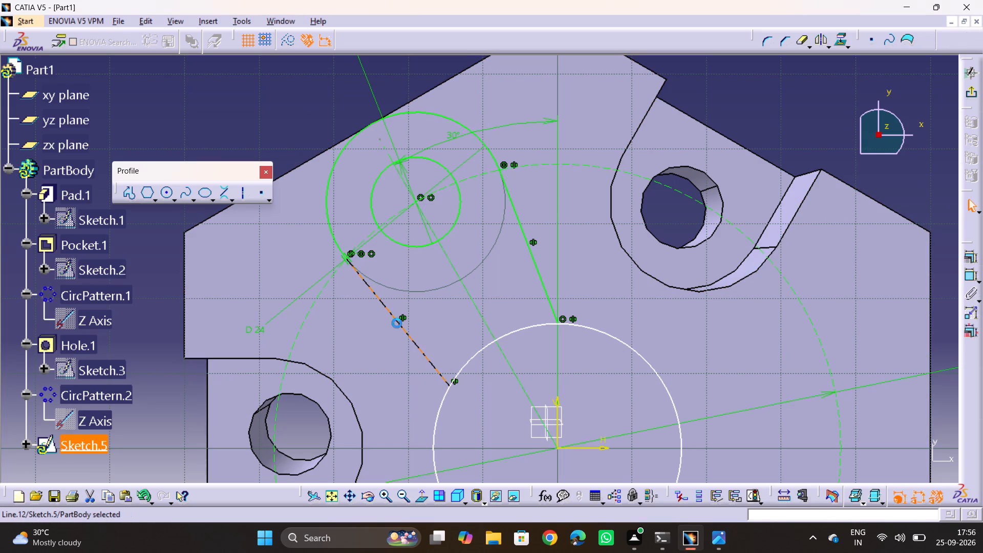
key("Delete")
left_click(545, 278)
key("Delete")
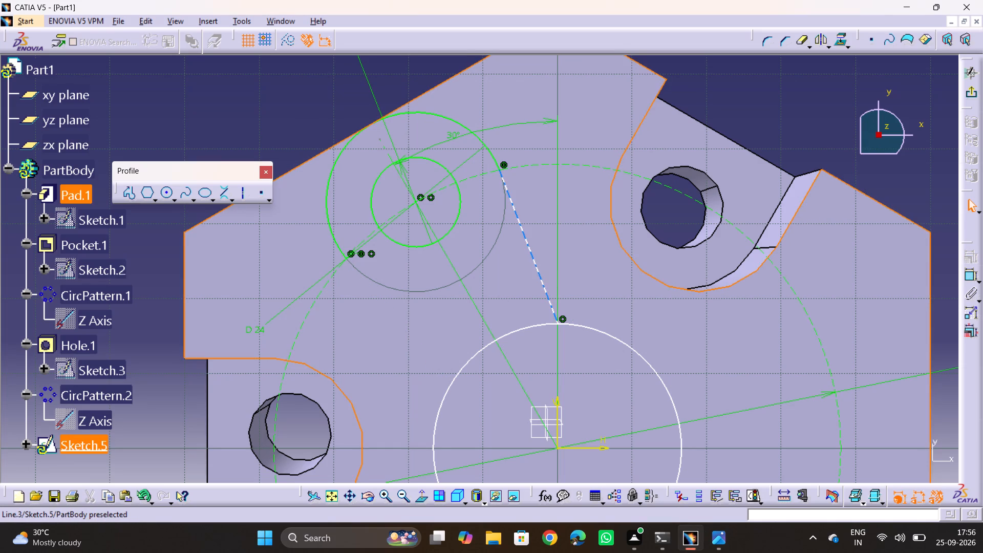
left_click(532, 260)
key("Delete")
key("Escape")
key("Escape")
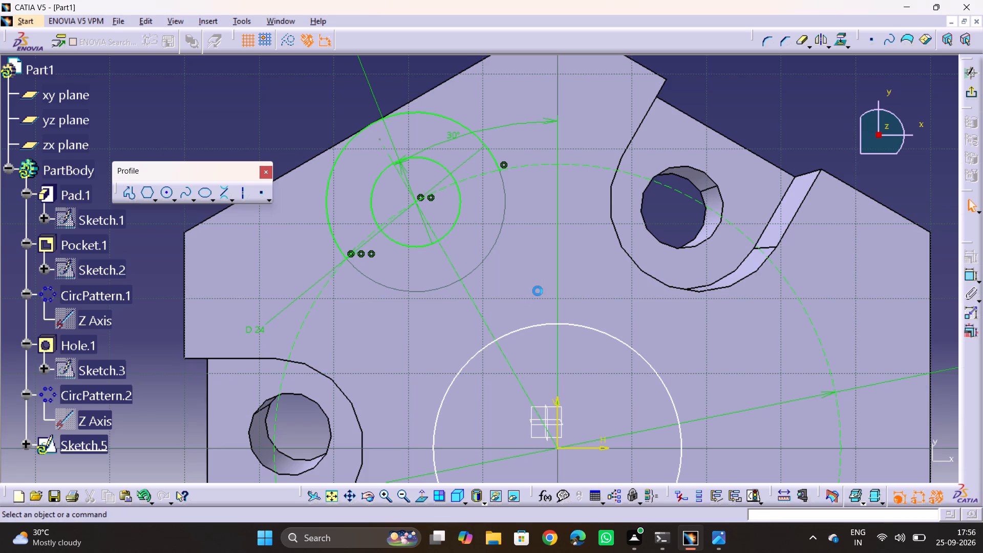
key("Escape")
key("Escape")
key("Escape")
Draw a line about 29 mm long just outside the lug arc's left side, parallel to the 30° construction line.
middle_click_drag(358, 229, 366, 183, "ctrl")
middle_click(366, 183)
middle_click_drag(372, 188, 386, 216, "ctrl")
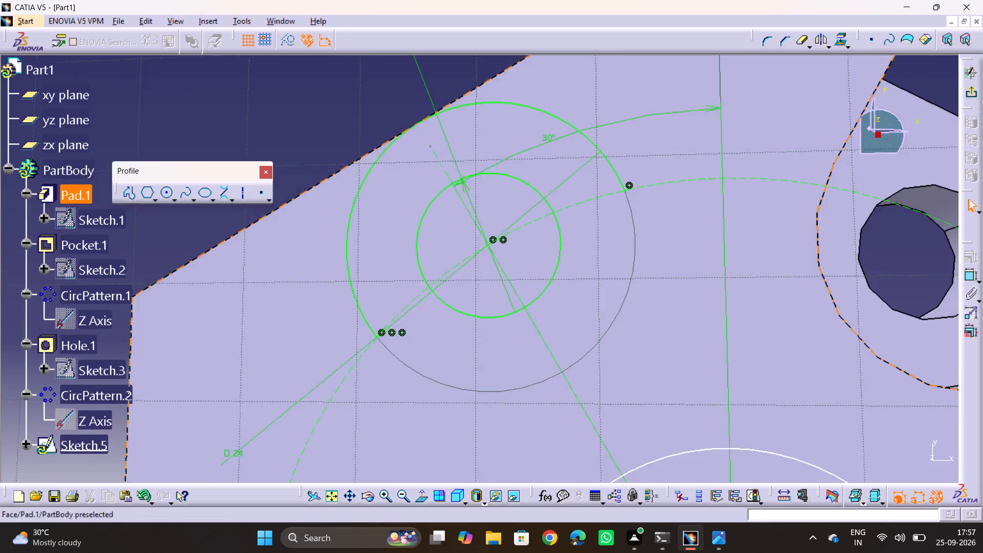
middle_click_drag(386, 216, 394, 256, "ctrl")
middle_click_drag(441, 297, 417, 238)
middle_click_drag(377, 218, 264, 155)
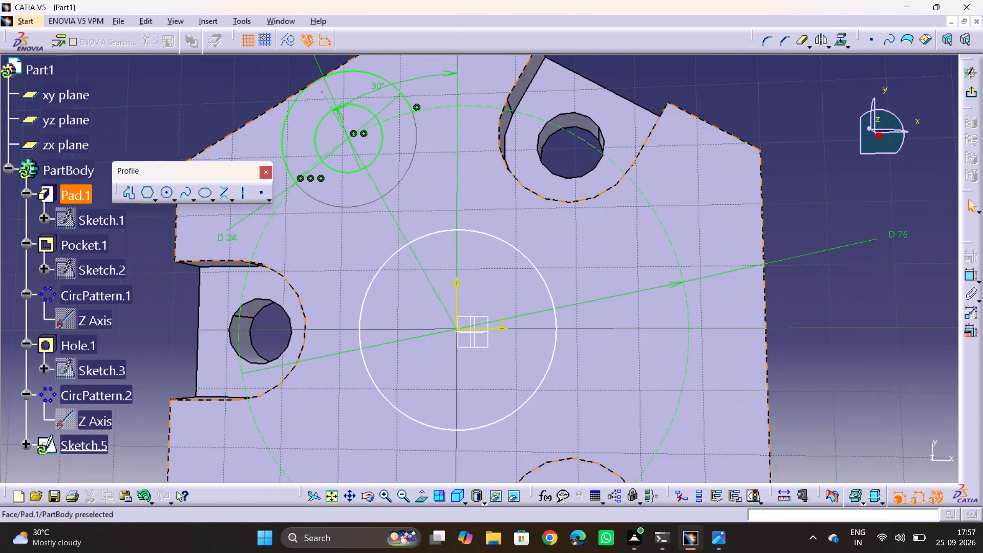
left_click(135, 195)
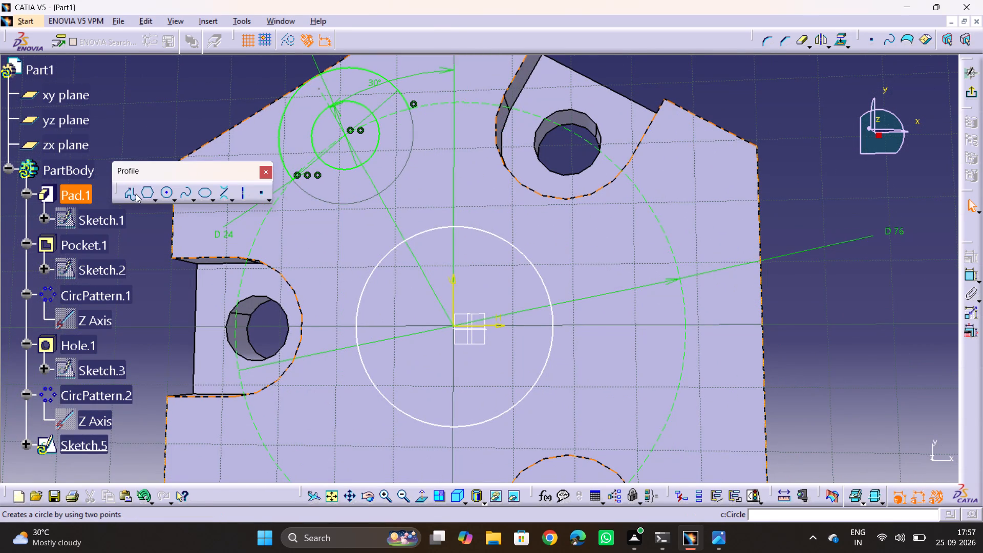
middle_click_drag(405, 168, 530, 288)
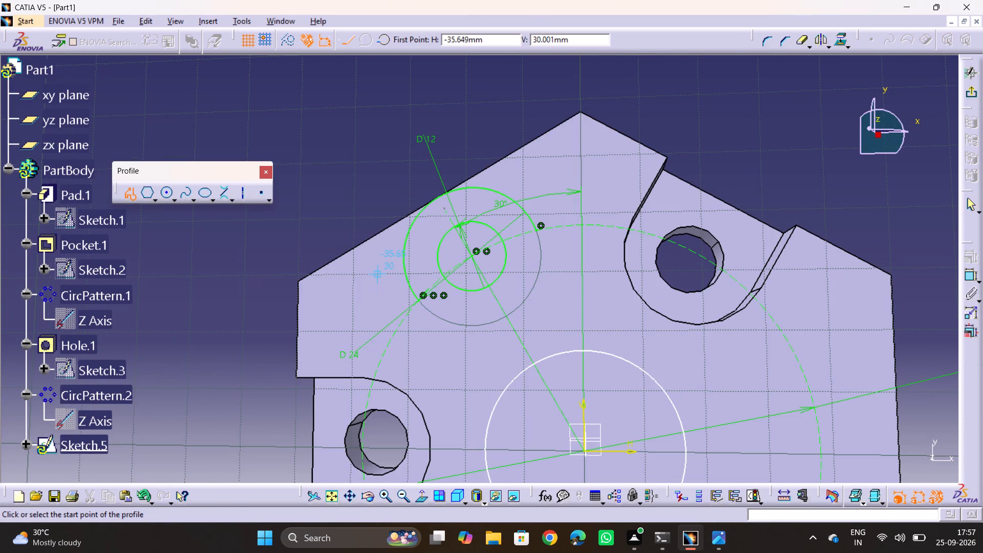
left_click(378, 274)
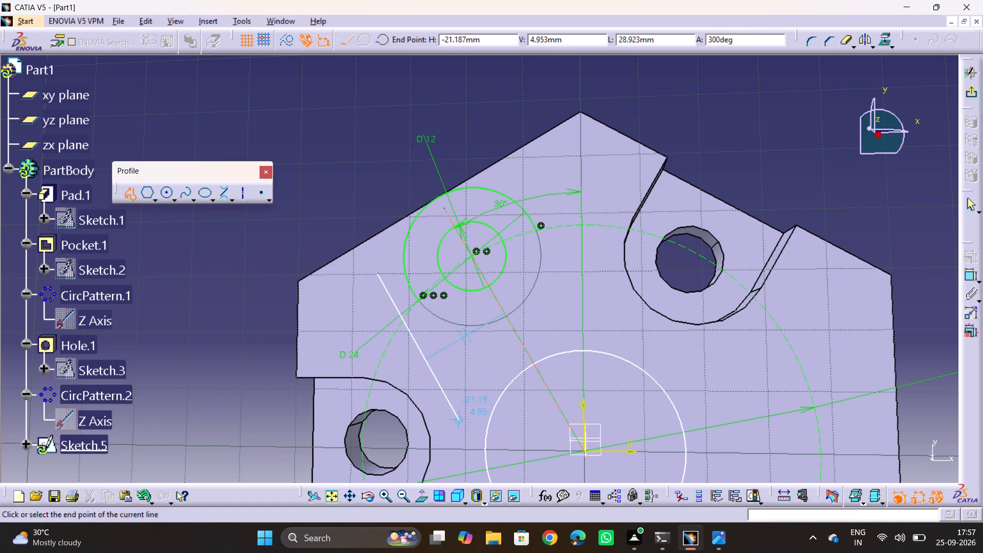
left_click(461, 418)
key("Escape")
key("Escape")
key("Escape")
key("Escape")
key("Escape")
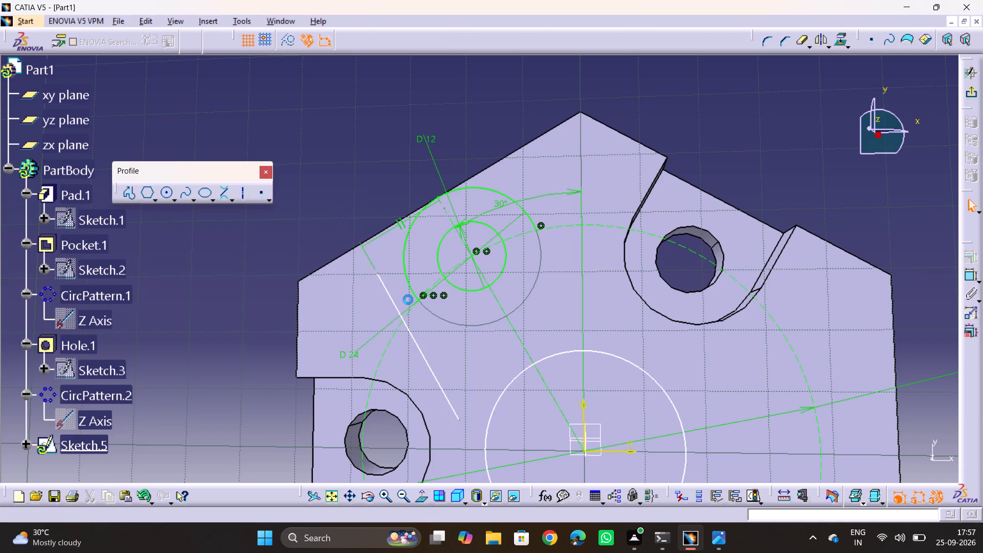
Make the new straight line tangent to the lug's outer arc.
left_click(393, 298)
left_click(405, 280, "ctrl")
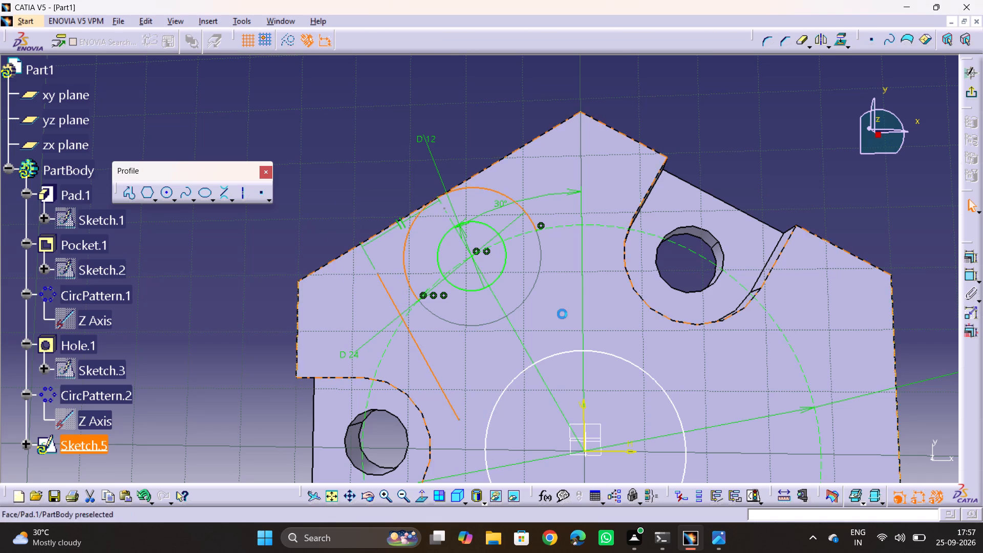
left_click(970, 261)
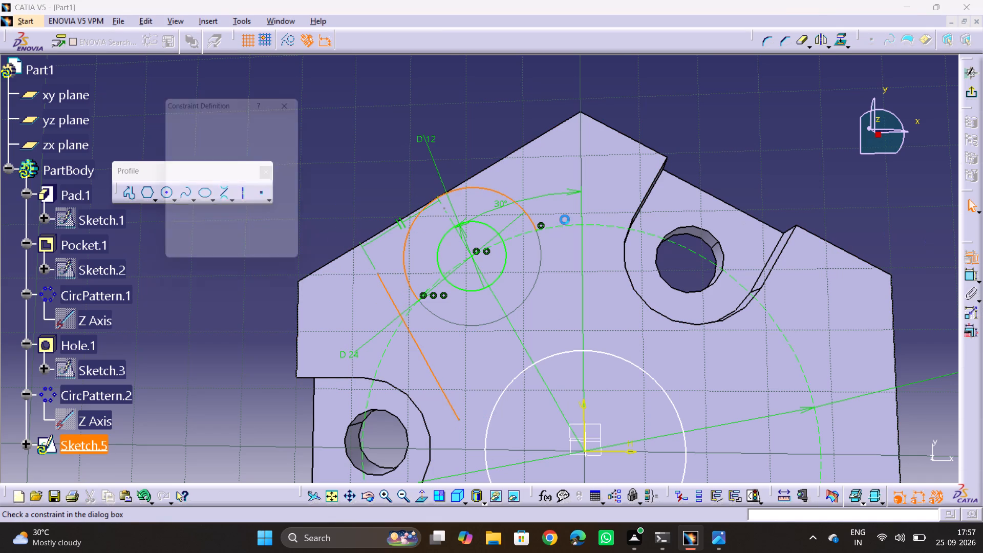
left_click(273, 167)
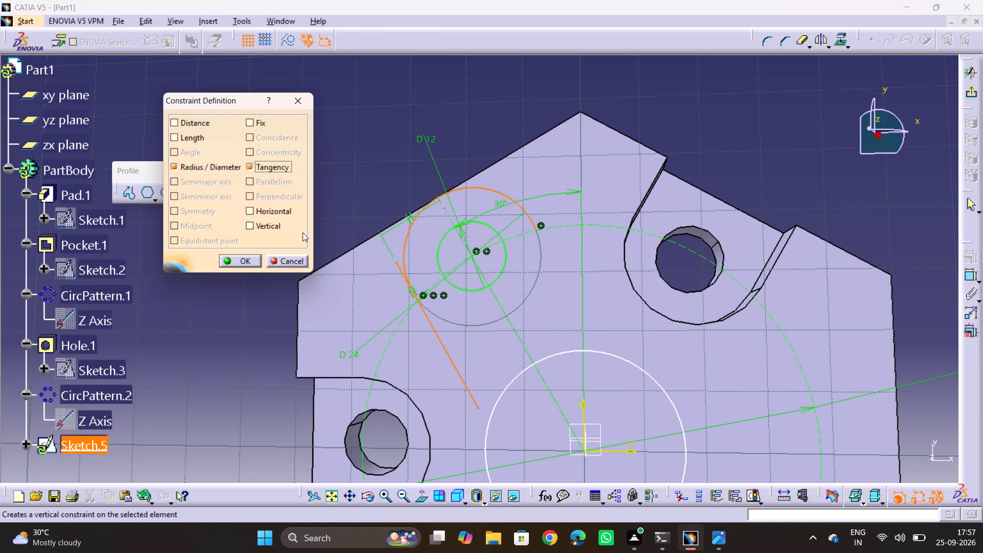
left_click(233, 259)
Make the upper end point of the tangent line coincident with the lug's outer arc.
left_click(396, 264)
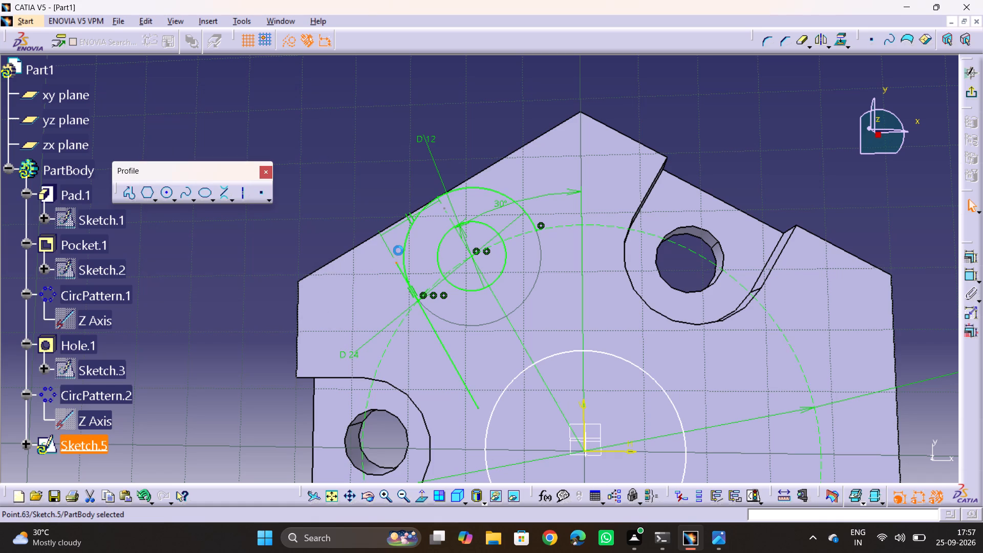
left_click(405, 245, "ctrl")
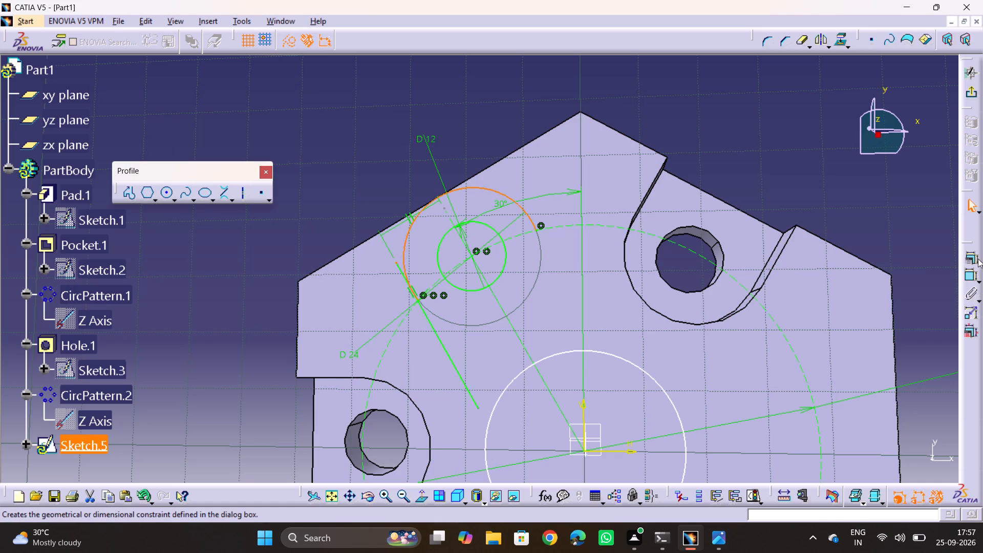
left_click(976, 257)
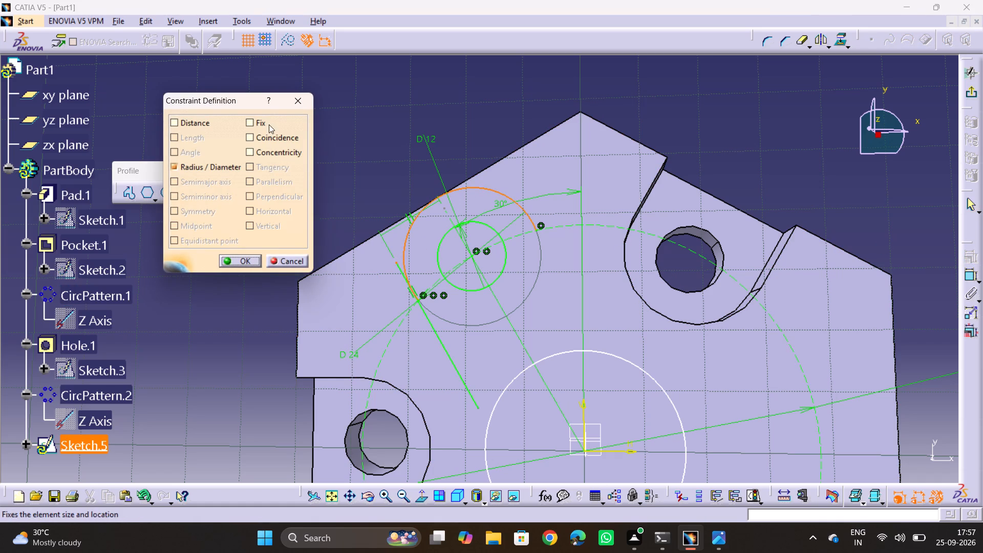
left_click(274, 134)
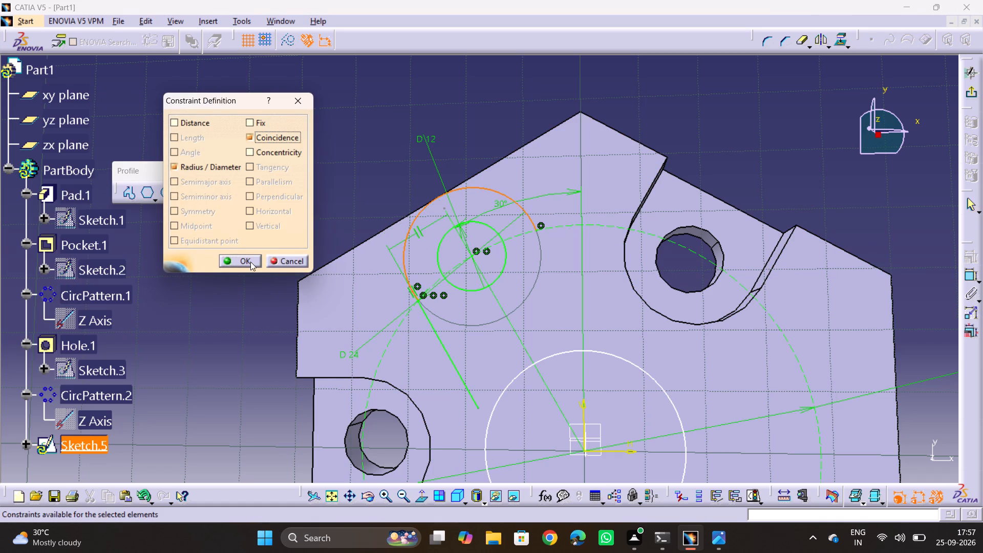
left_click(250, 262)
Quick-trim the short piece of lug arc that extends past the tangent line's upper end.
middle_click_drag(402, 291, 443, 214, "ctrl")
middle_click_drag(339, 303, 366, 229, "ctrl")
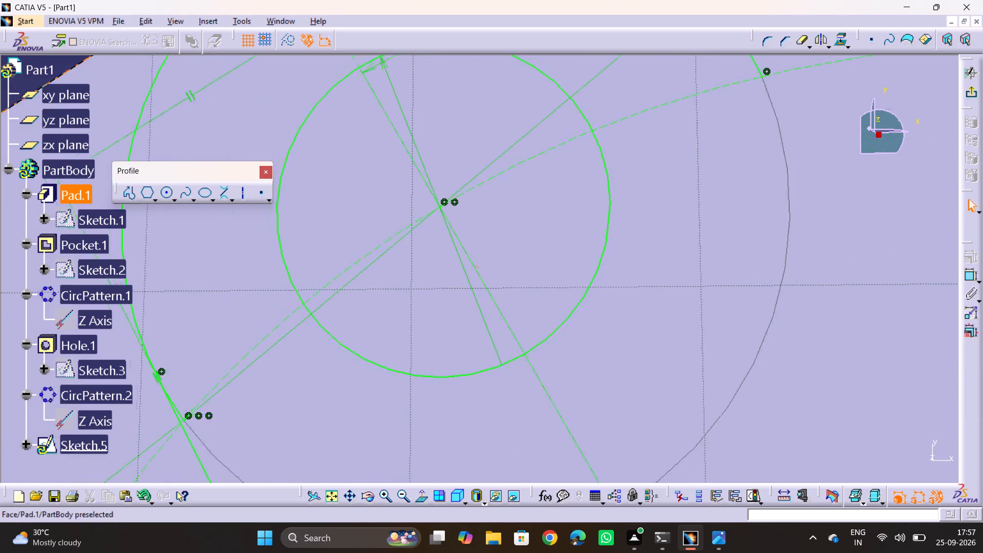
middle_click_drag(305, 311, 574, 214)
middle_click_drag(468, 324, 516, 211, "ctrl")
middle_click_drag(367, 315, 456, 214)
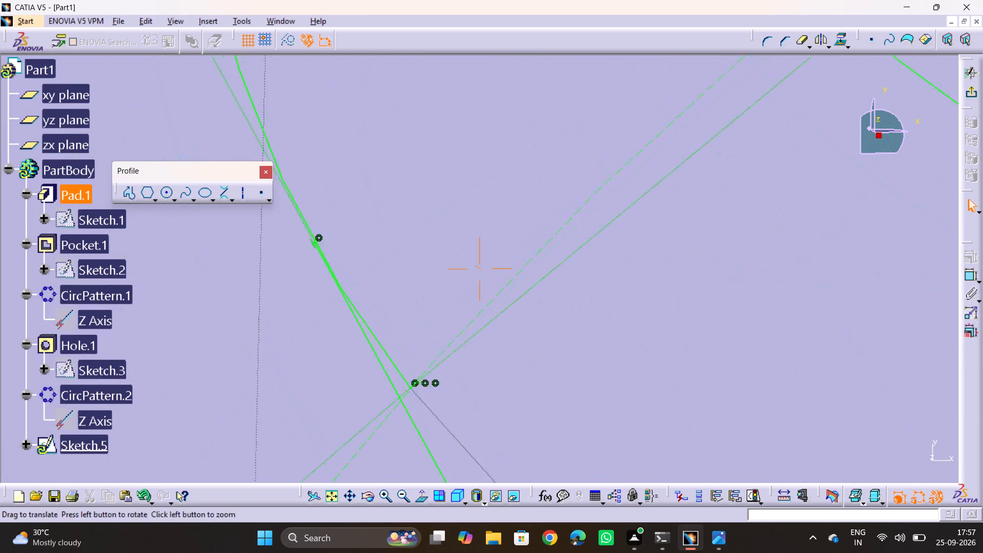
middle_click_drag(456, 214, 480, 192)
left_click(803, 40)
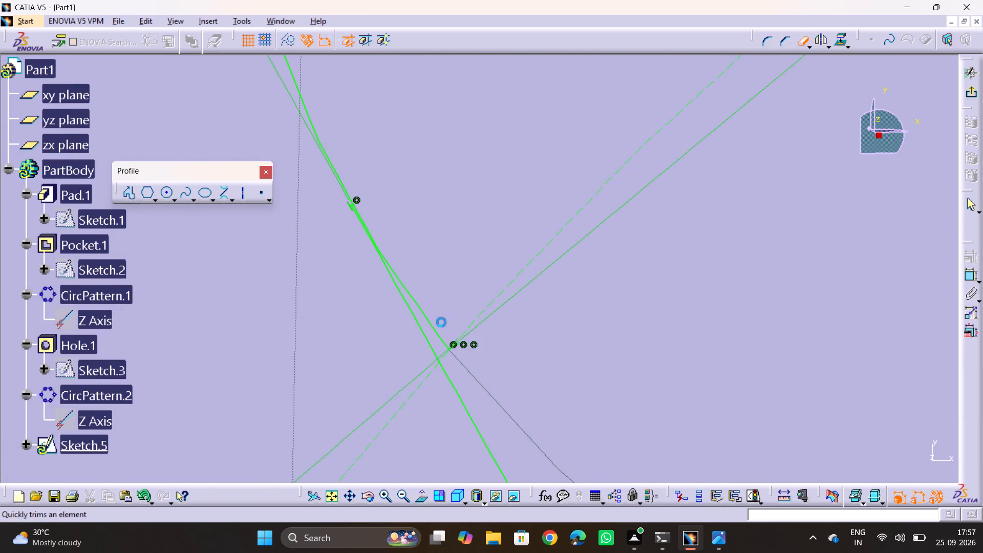
left_click(433, 329)
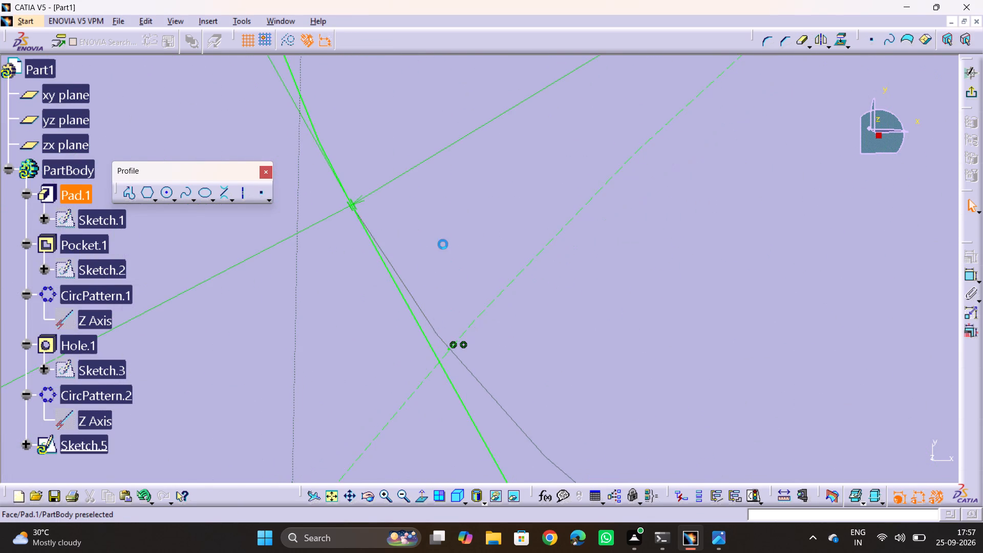
middle_click_drag(442, 233, 506, 418, "ctrl")
middle_click_drag(498, 281, 522, 347, "ctrl")
middle_click_drag(535, 343, 472, 276)
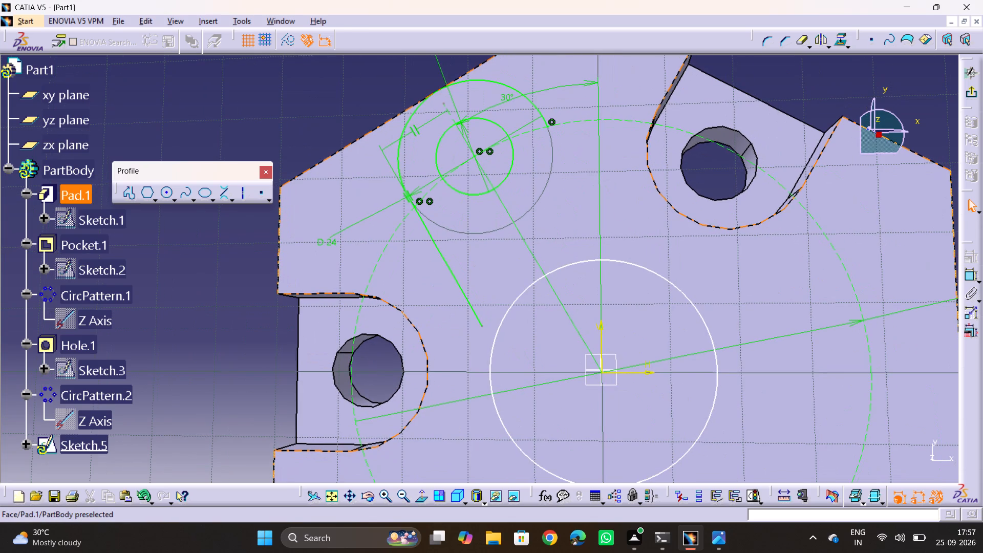
key("Escape")
key("Escape")
key("Escape")
key("Escape")
key("Escape")
key("Escape")
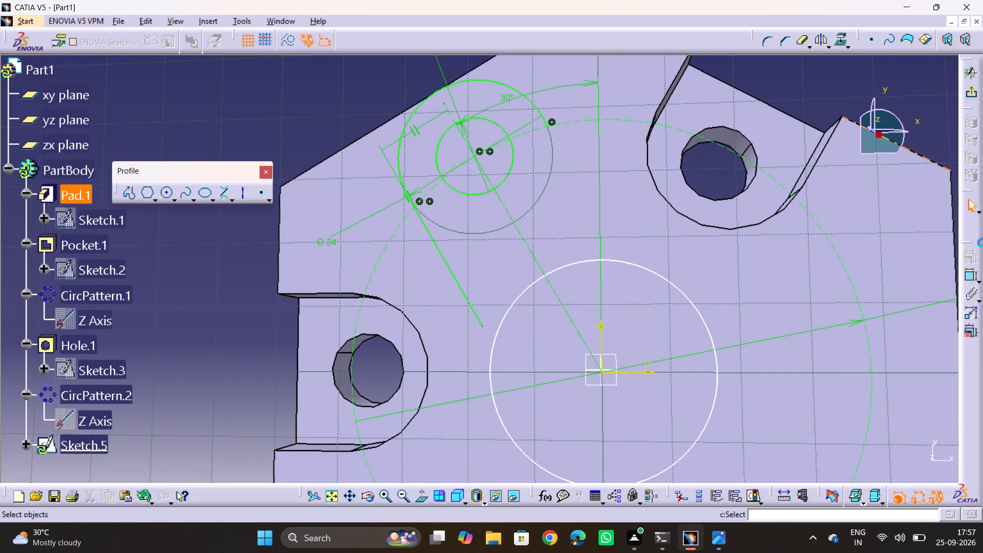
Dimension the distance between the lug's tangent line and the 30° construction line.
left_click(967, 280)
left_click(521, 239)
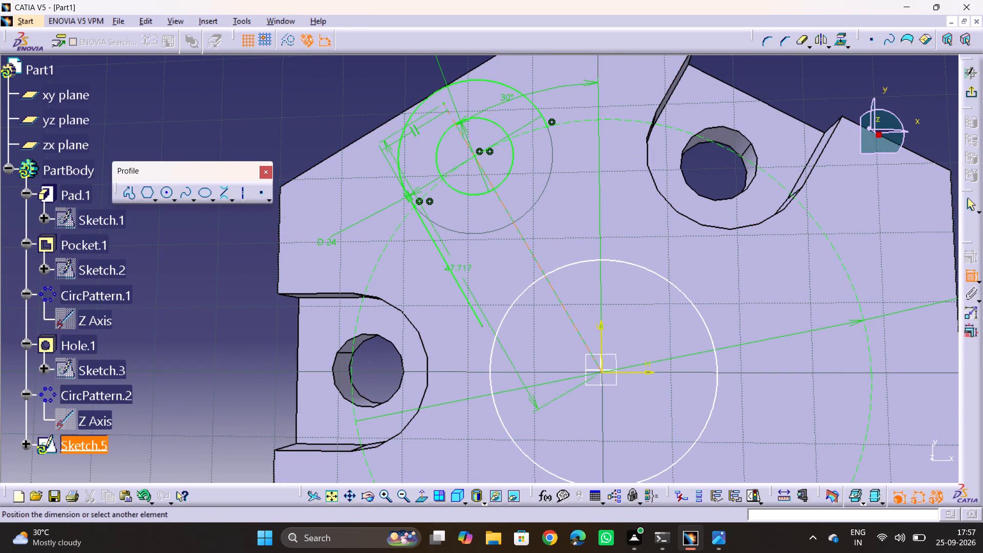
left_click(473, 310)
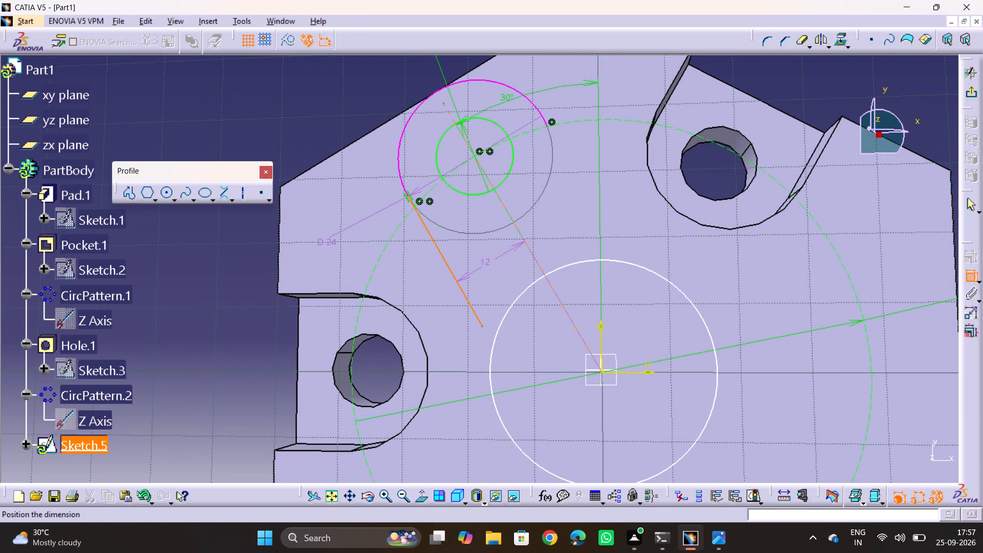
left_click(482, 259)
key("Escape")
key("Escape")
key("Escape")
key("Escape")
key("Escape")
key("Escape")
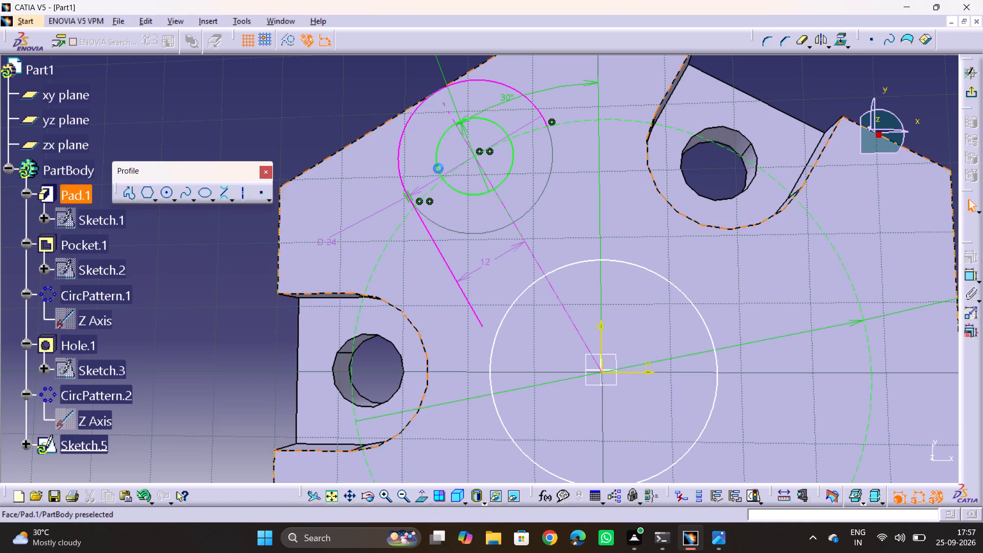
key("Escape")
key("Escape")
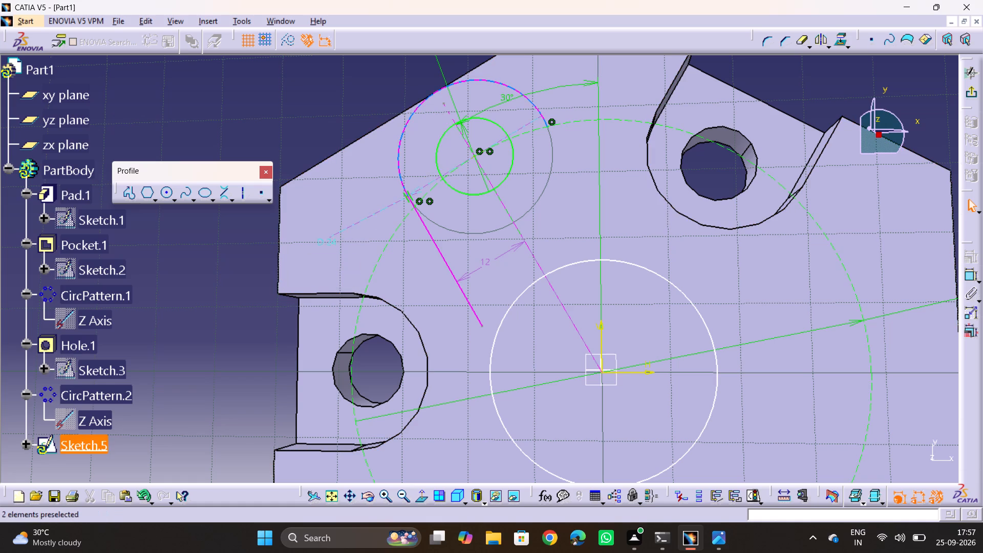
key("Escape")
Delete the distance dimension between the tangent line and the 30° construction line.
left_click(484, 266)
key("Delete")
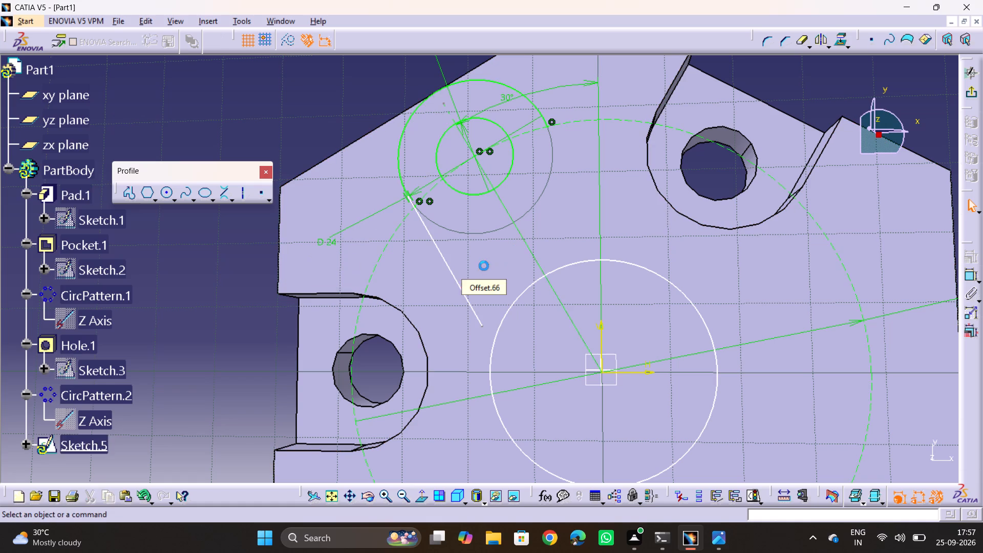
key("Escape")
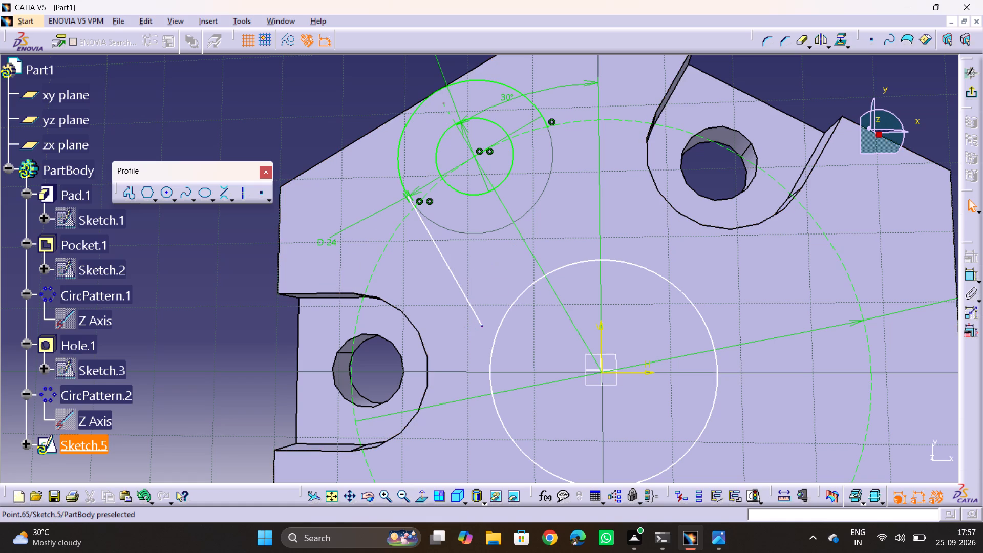
Make the lower end point of the lug's side line coincident with the central circle.
left_click(480, 323)
left_click(494, 343, "ctrl")
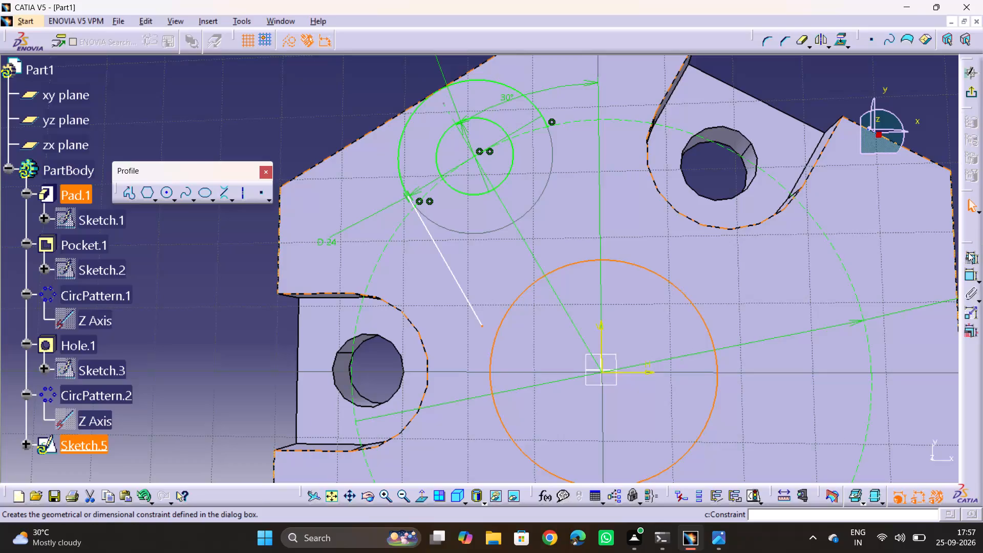
left_click(968, 252)
left_click(284, 137)
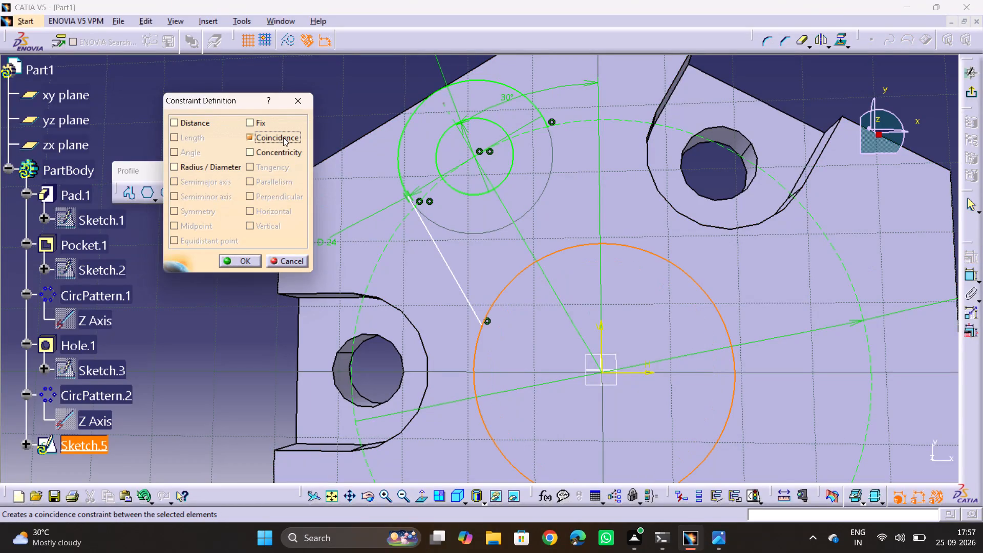
left_click(223, 258)
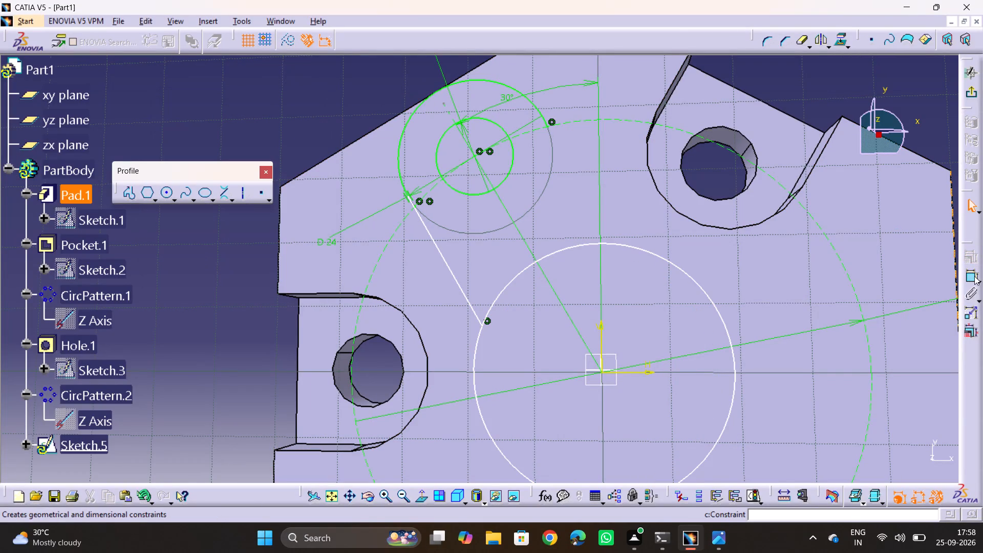
Dimension the central circle's diameter and set it to 40 mm, checking the R20 in the reference drawing.
left_click(972, 277)
left_click(695, 280)
left_click(668, 321)
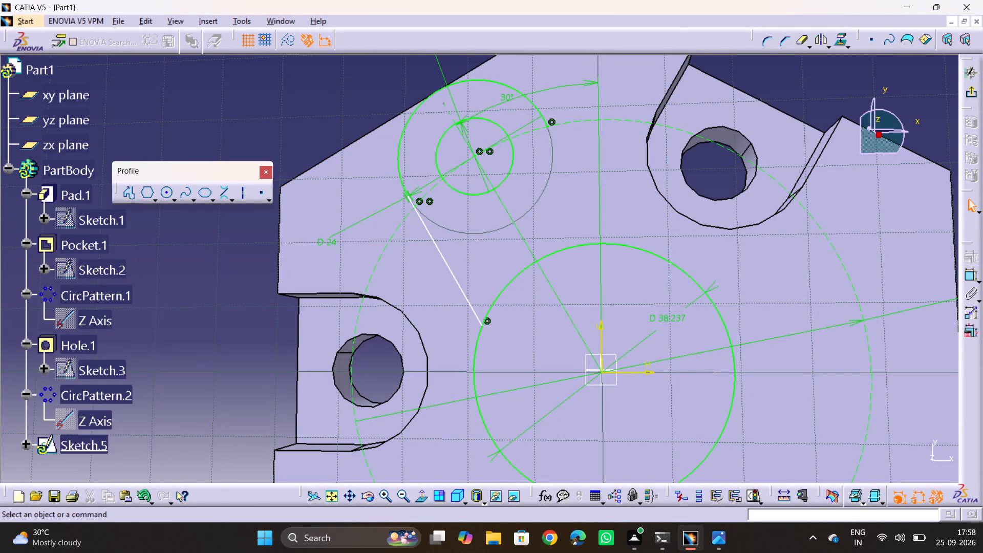
key("alt+Tab")
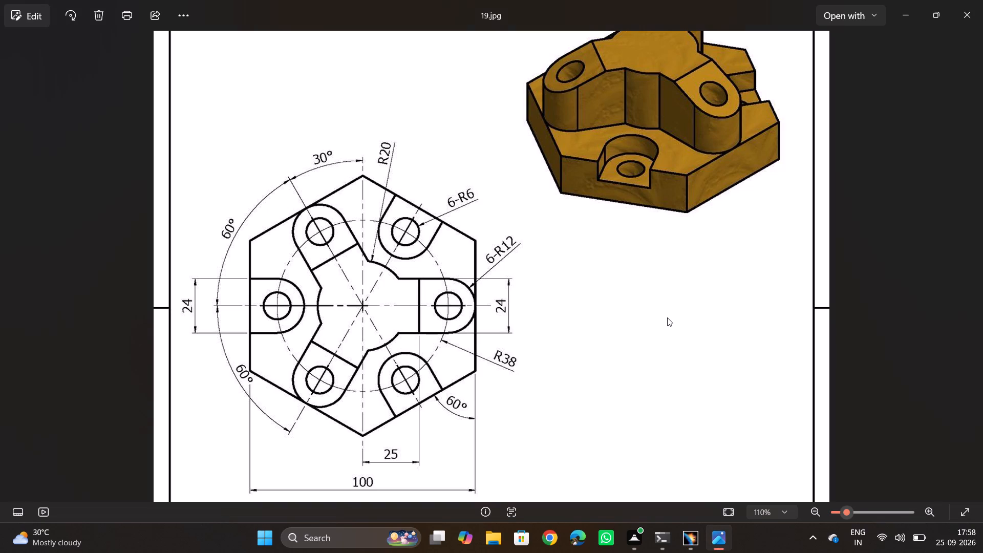
key("alt+Tab")
double_click(667, 317)
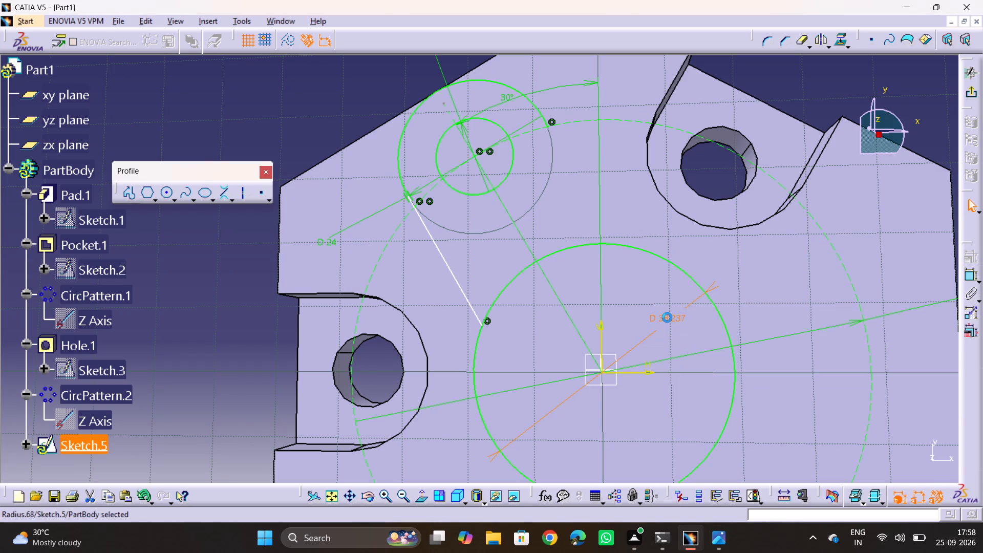
type("40")
key("Return")
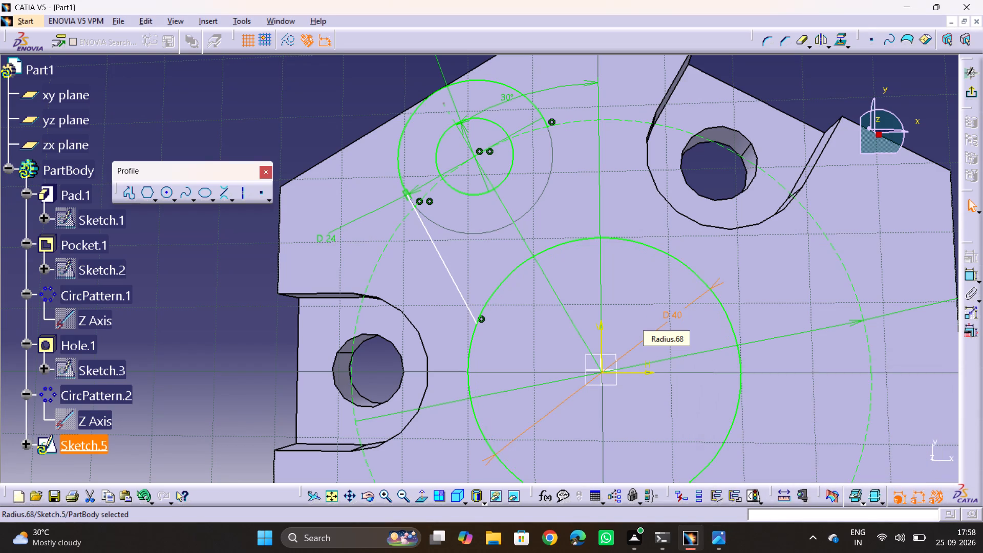
left_click(322, 126)
key("Escape")
key("Escape")
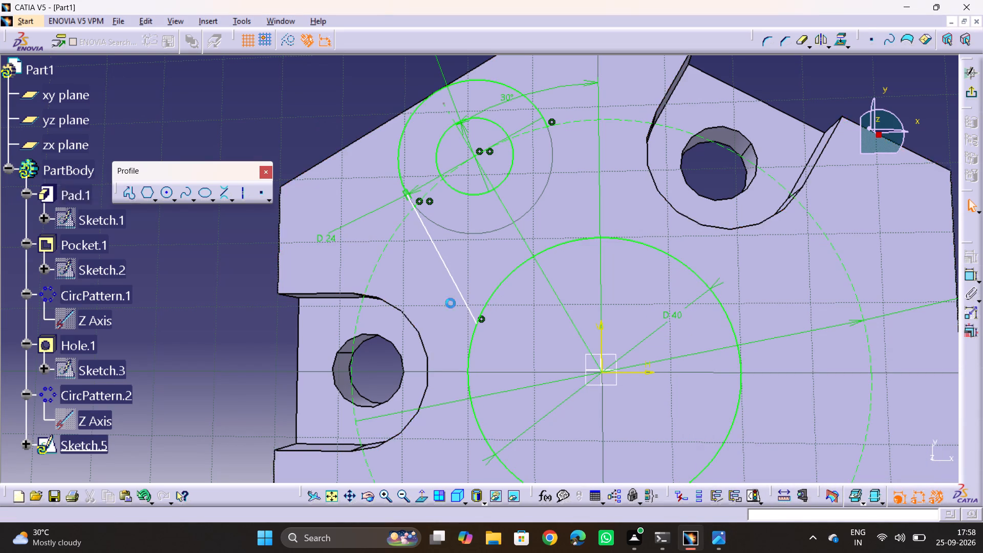
Shift the lug's side line slightly to test its remaining freedom of movement.
left_click_drag(468, 311, 467, 319)
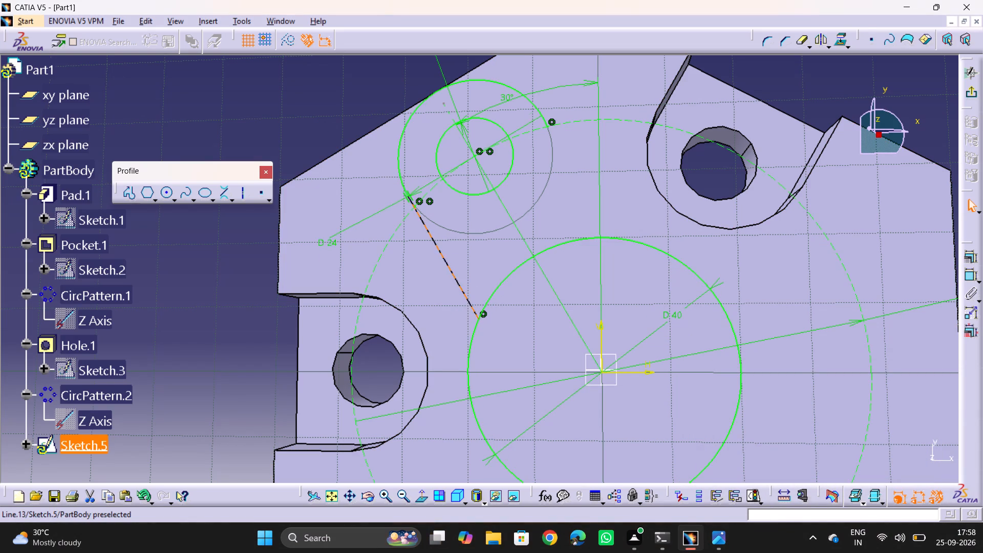
left_click_drag(467, 319, 447, 276)
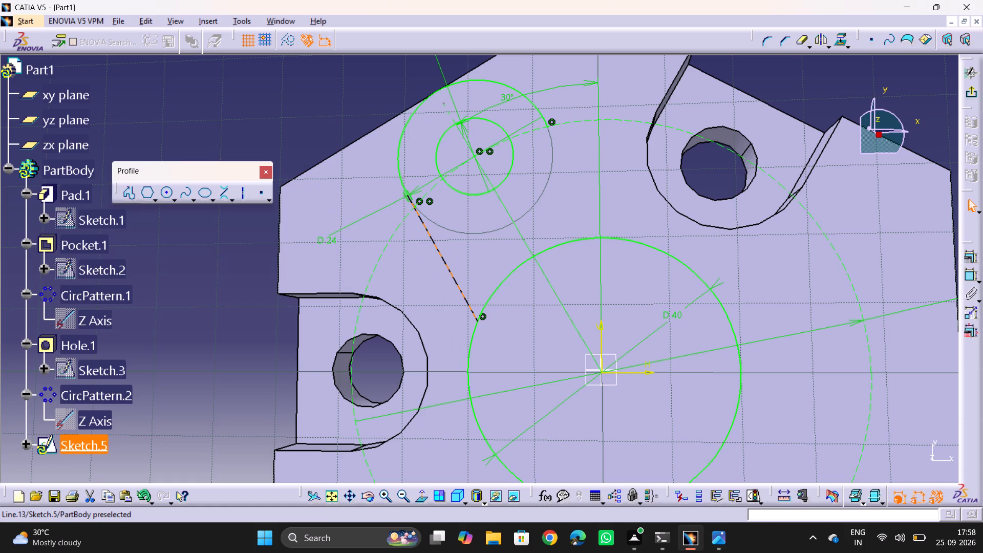
left_click_drag(447, 276, 524, 282)
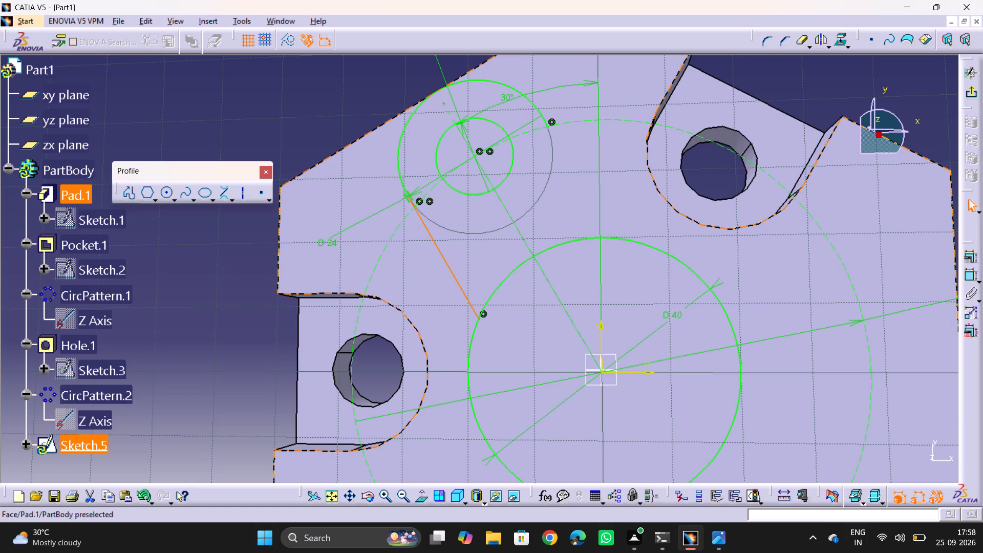
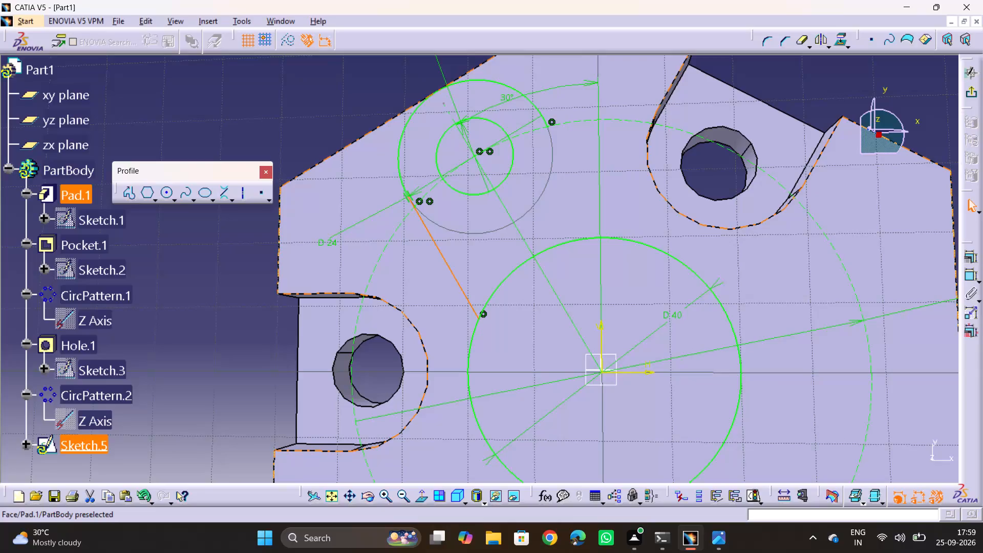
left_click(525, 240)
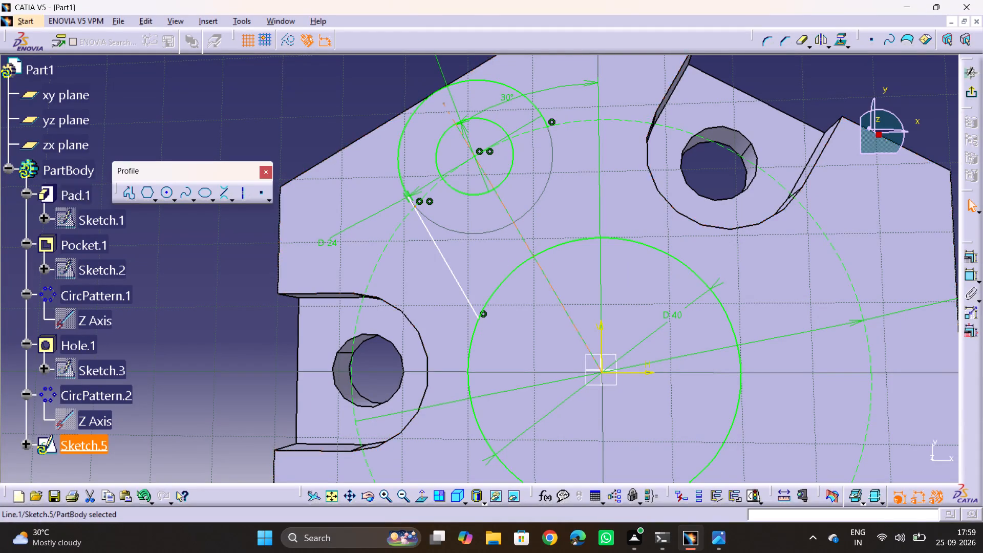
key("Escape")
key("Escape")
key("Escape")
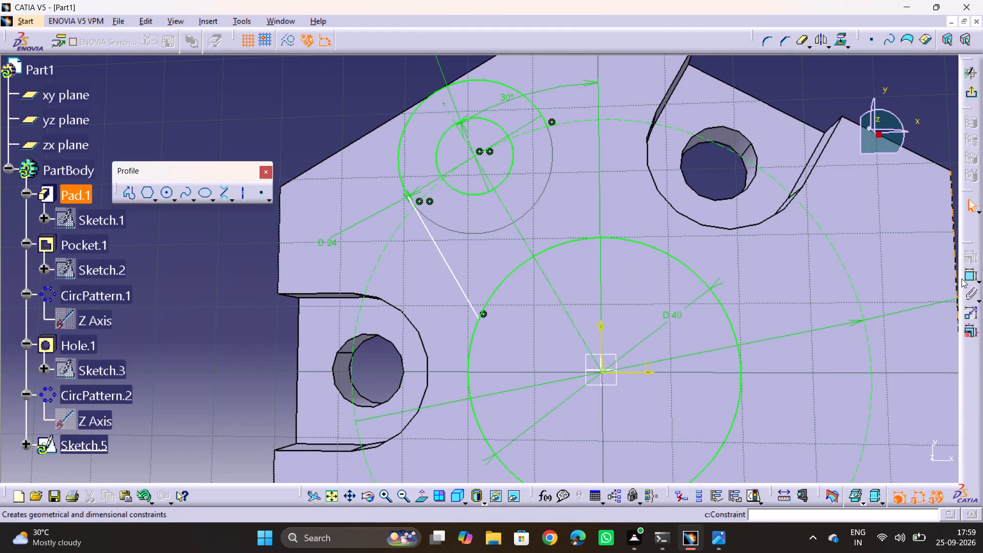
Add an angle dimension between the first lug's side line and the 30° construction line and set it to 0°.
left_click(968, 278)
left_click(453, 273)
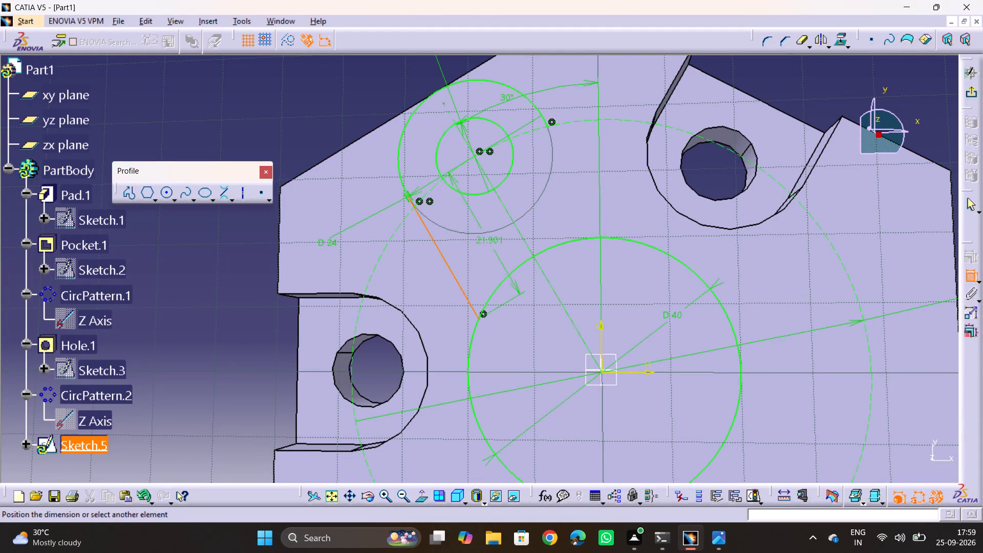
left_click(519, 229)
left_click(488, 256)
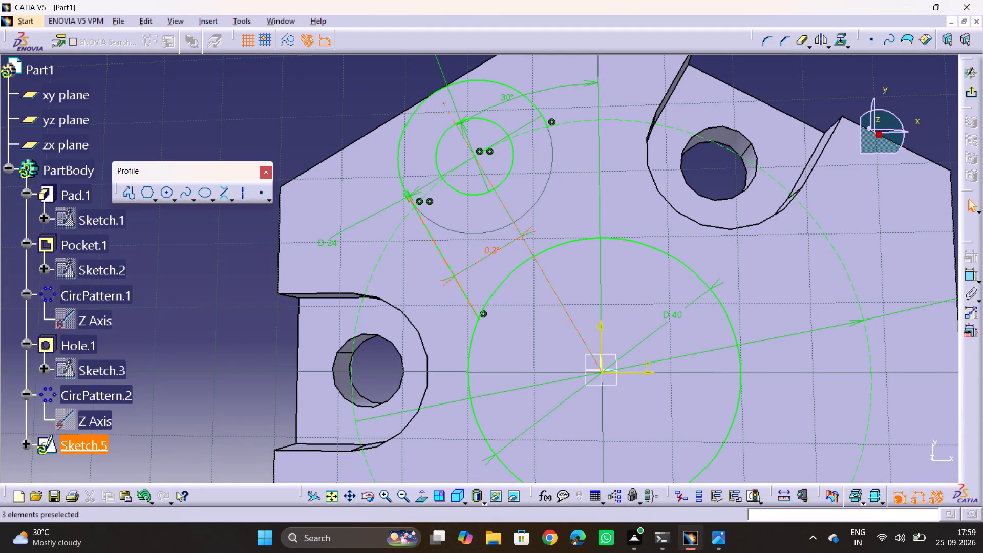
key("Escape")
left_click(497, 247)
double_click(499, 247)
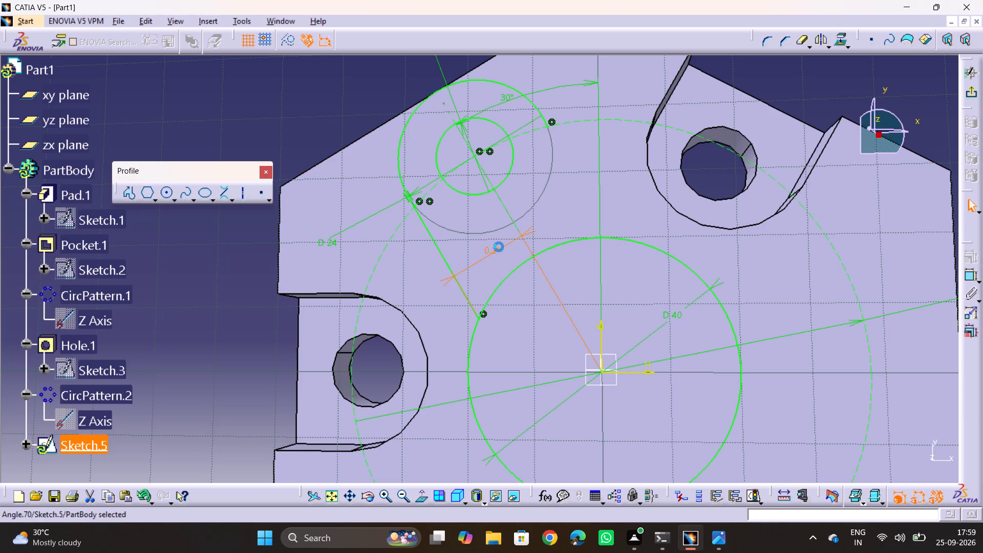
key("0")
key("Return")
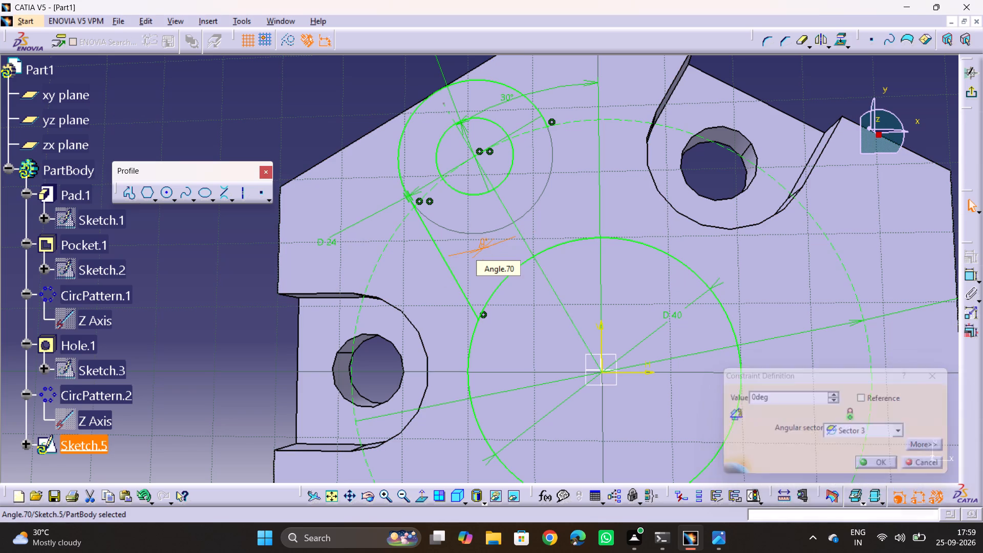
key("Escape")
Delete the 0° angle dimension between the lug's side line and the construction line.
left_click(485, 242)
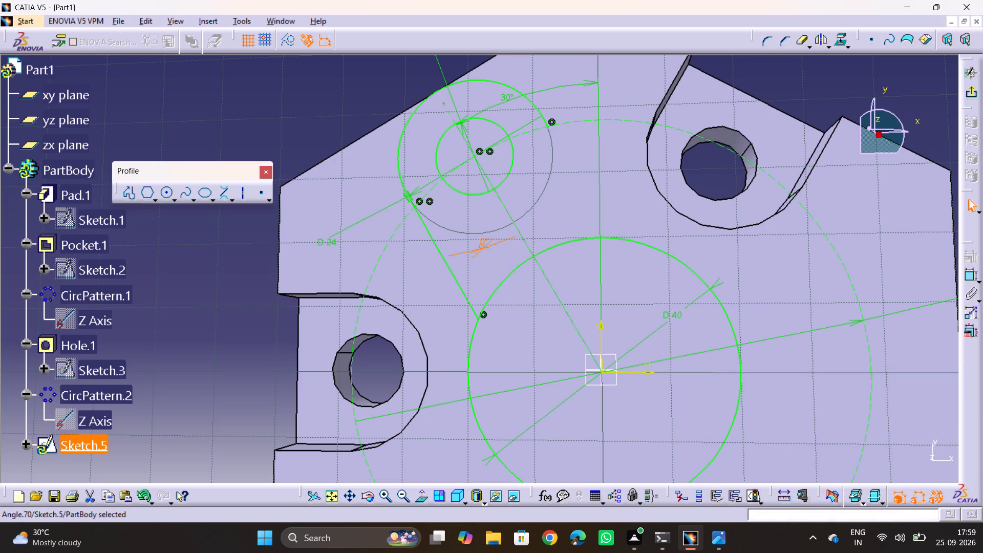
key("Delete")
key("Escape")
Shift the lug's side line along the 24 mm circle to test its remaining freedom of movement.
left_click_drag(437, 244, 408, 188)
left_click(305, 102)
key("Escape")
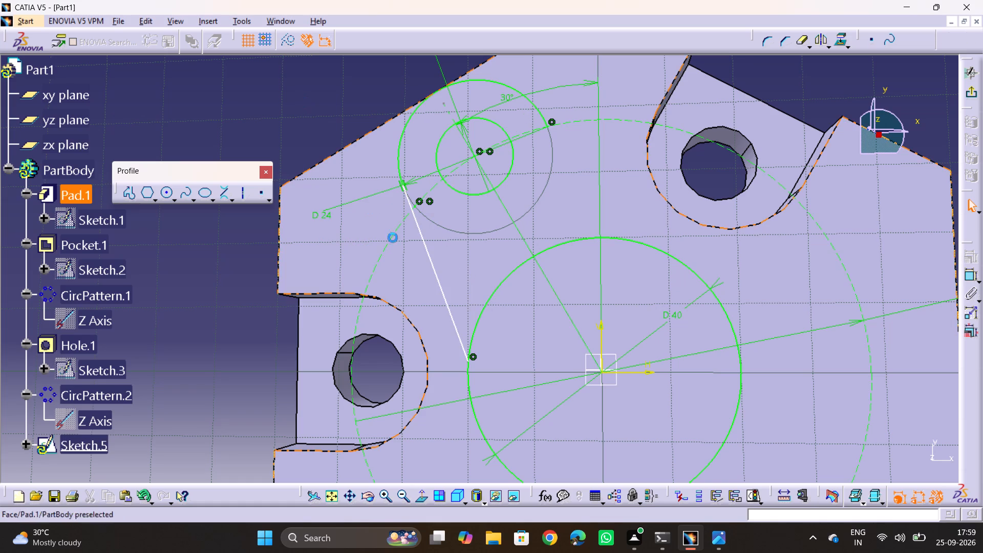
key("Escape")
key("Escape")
After consulting the reference drawing, delete the upper lug's geometry: both lug circles, the side line and the 30° construction line.
key("alt+Tab")
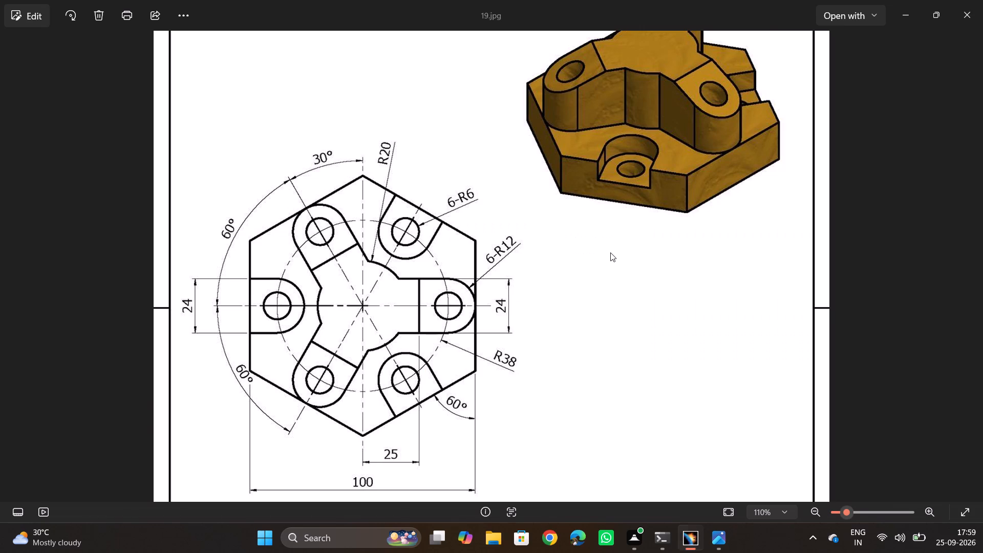
key("alt+Tab")
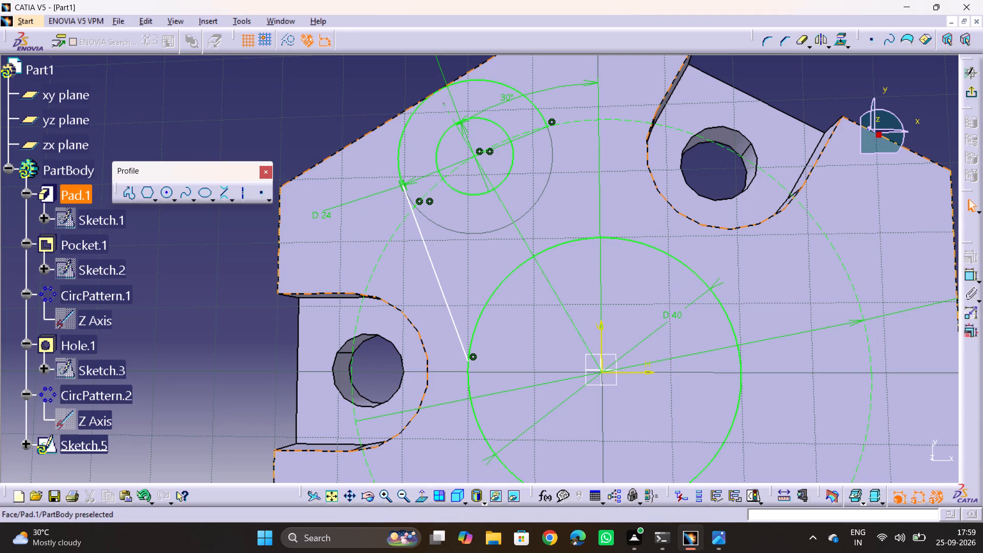
middle_click_drag(491, 200, 519, 254, "ctrl")
middle_click_drag(515, 213, 499, 202)
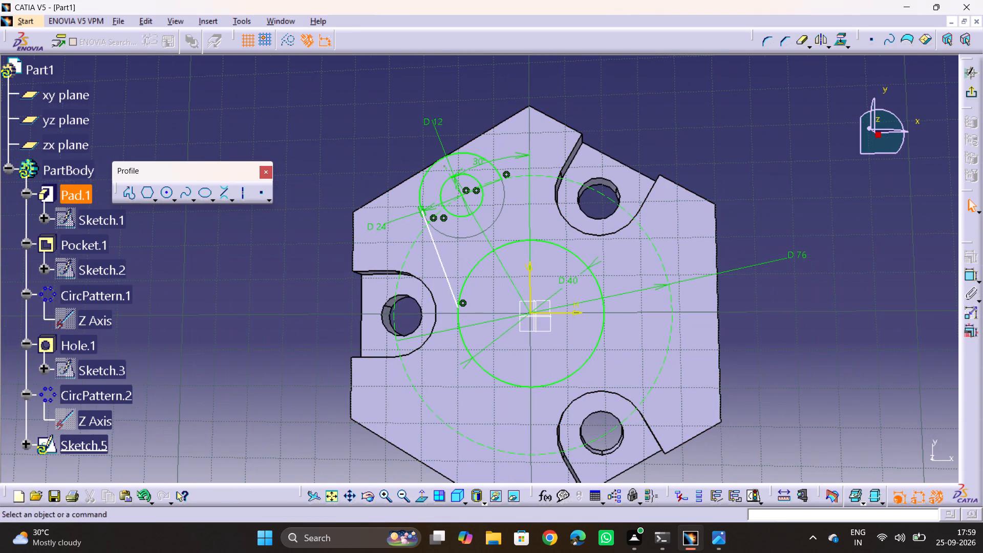
left_click_drag(383, 132, 530, 247)
key("Delete")
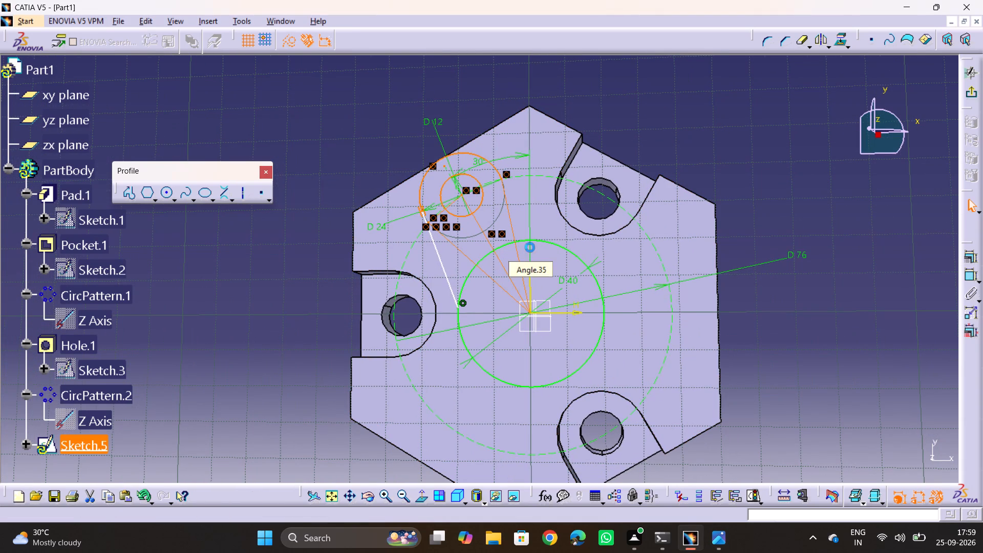
Sketch a circle about 11 mm in diameter, centred where the 76 mm construction circle crosses the positive horizontal axis.
middle_click_drag(611, 339, 603, 306, "ctrl")
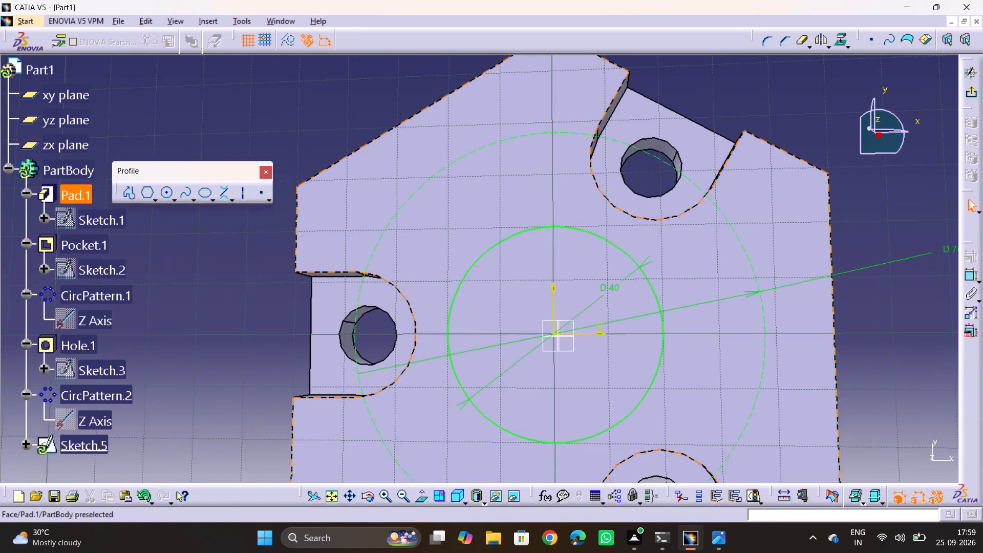
middle_click_drag(635, 321, 556, 286)
key("alt+Tab")
key("alt+Tab")
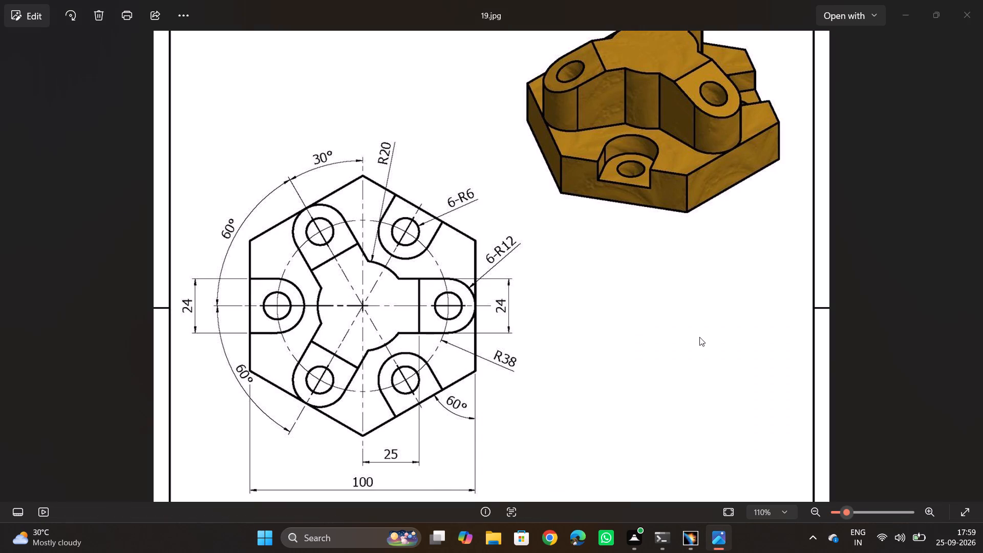
middle_click_drag(646, 369, 686, 422)
left_click_drag(663, 371, 682, 424)
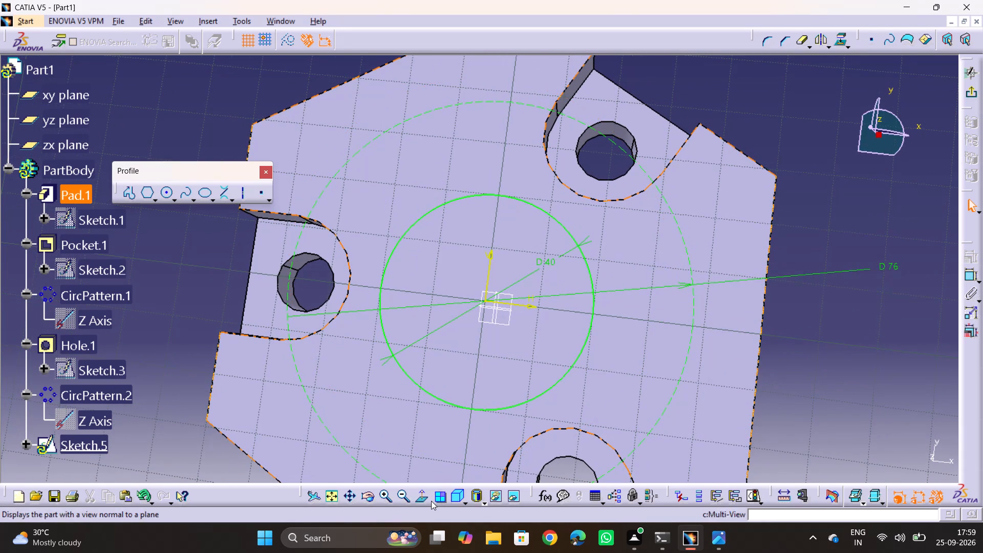
left_click(431, 500)
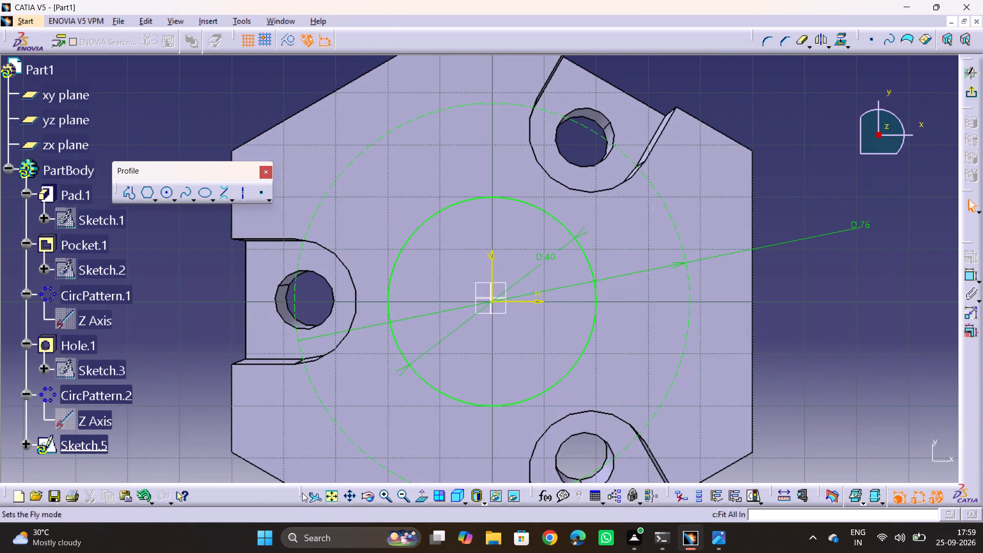
left_click(333, 498)
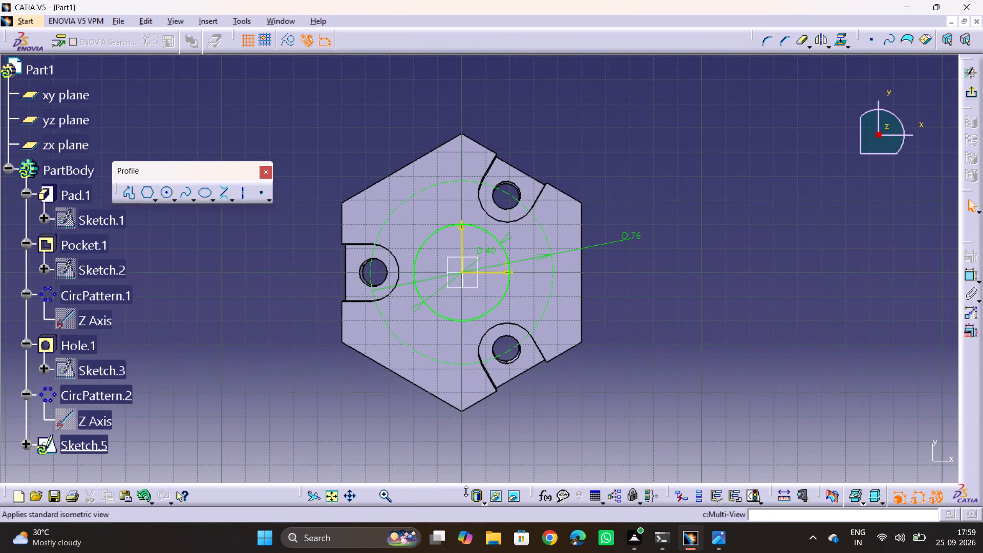
key("Escape")
key("Escape")
key("Escape")
key("Escape")
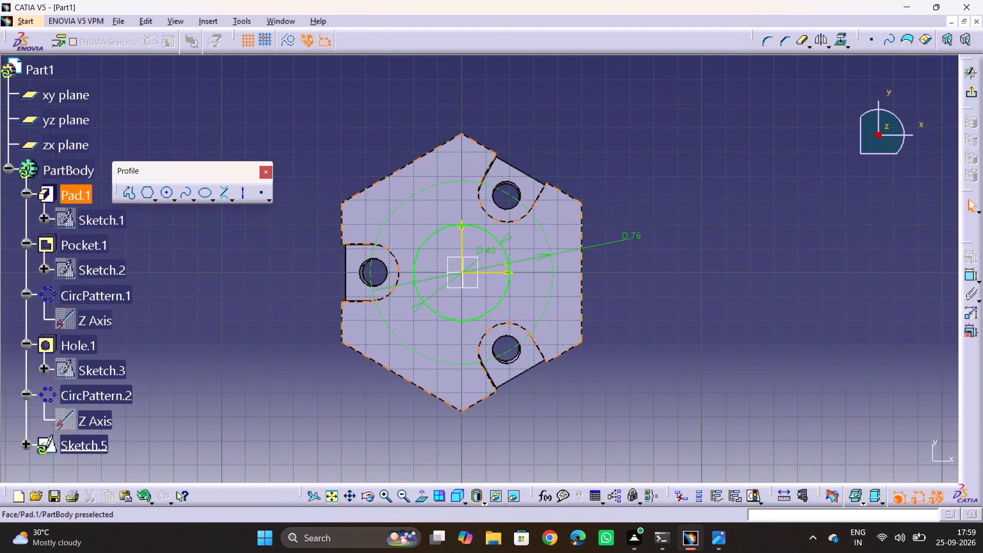
middle_click_drag(613, 334, 607, 261, "ctrl")
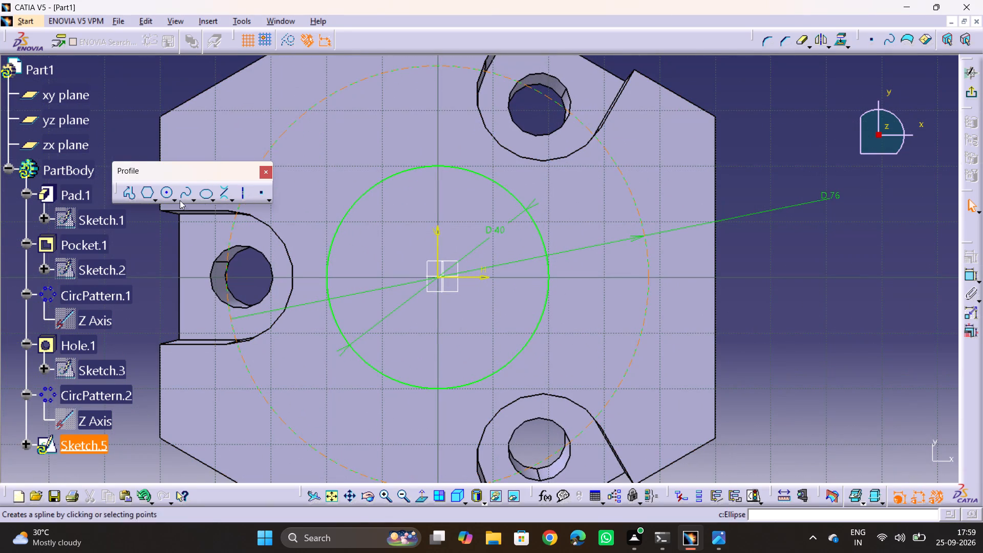
left_click(169, 194)
key("alt+Tab")
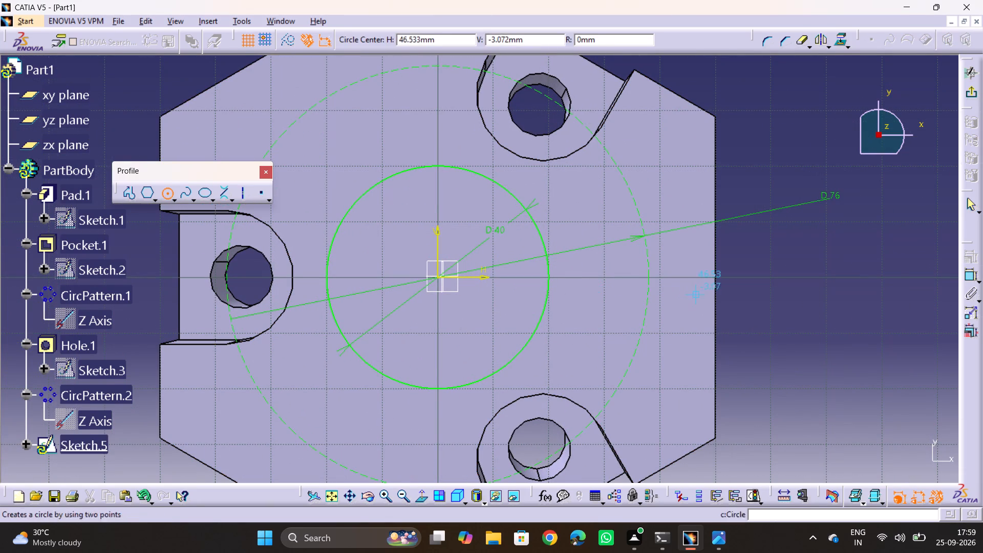
key("alt+Tab")
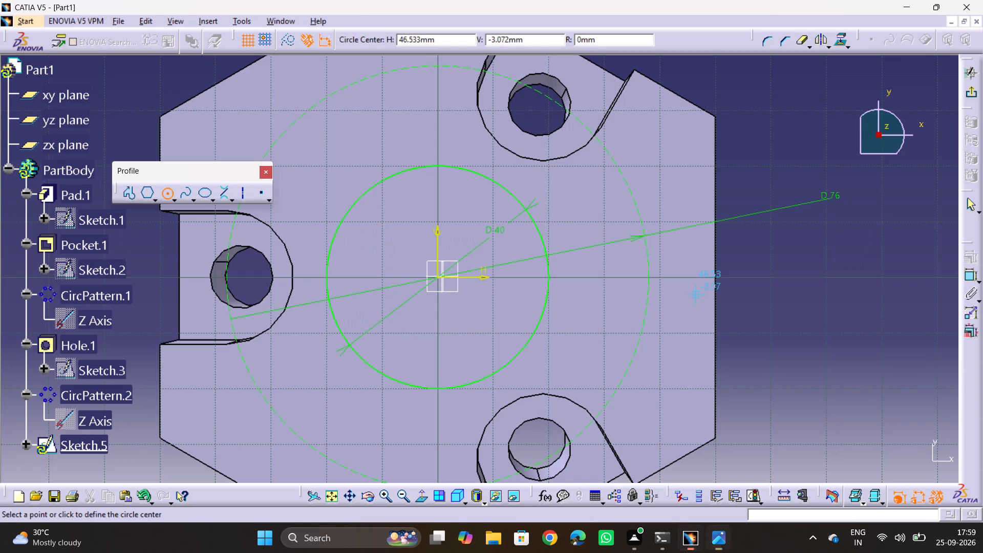
left_click(649, 279)
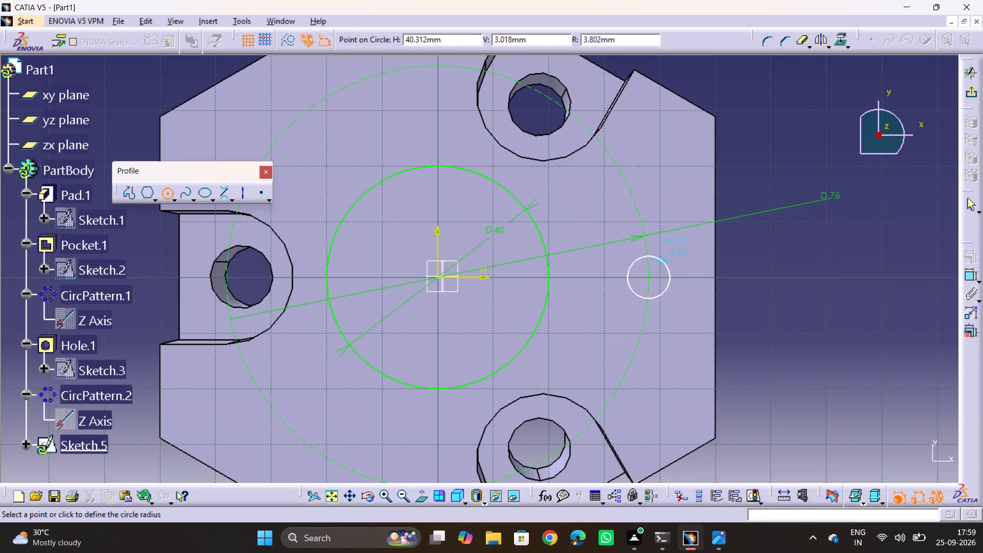
left_click(667, 254)
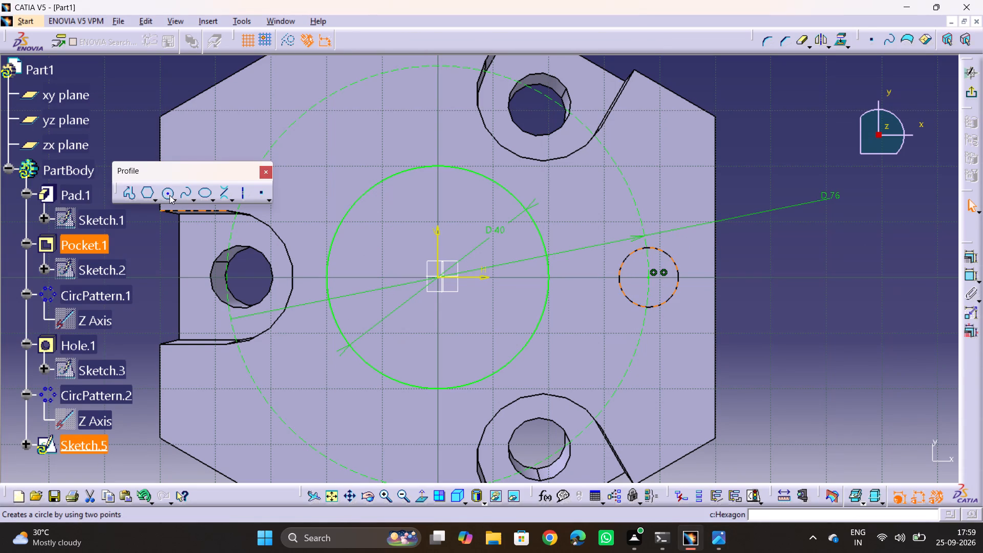
Draw a larger circle concentric with the new small circle and set its diameter to 24 mm.
left_click(169, 195)
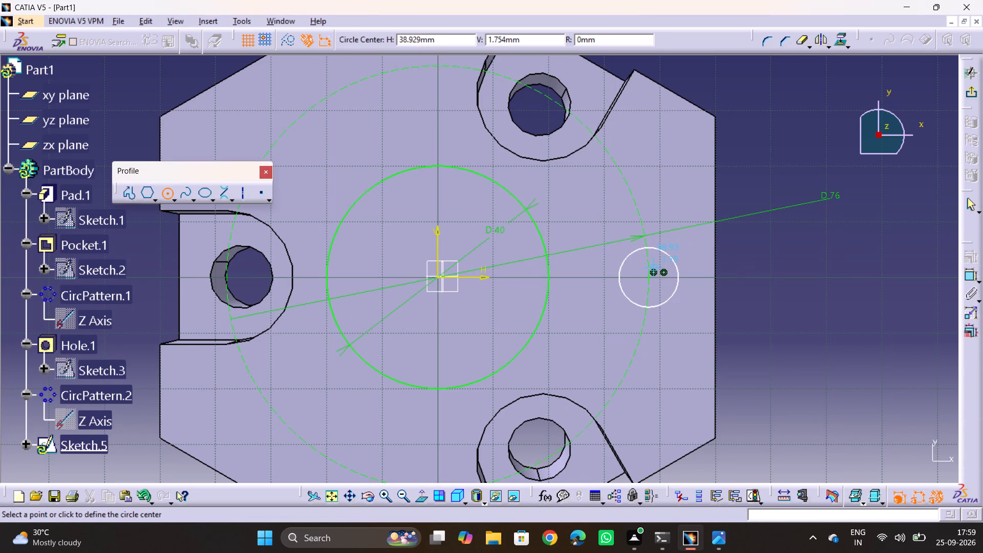
left_click(648, 277)
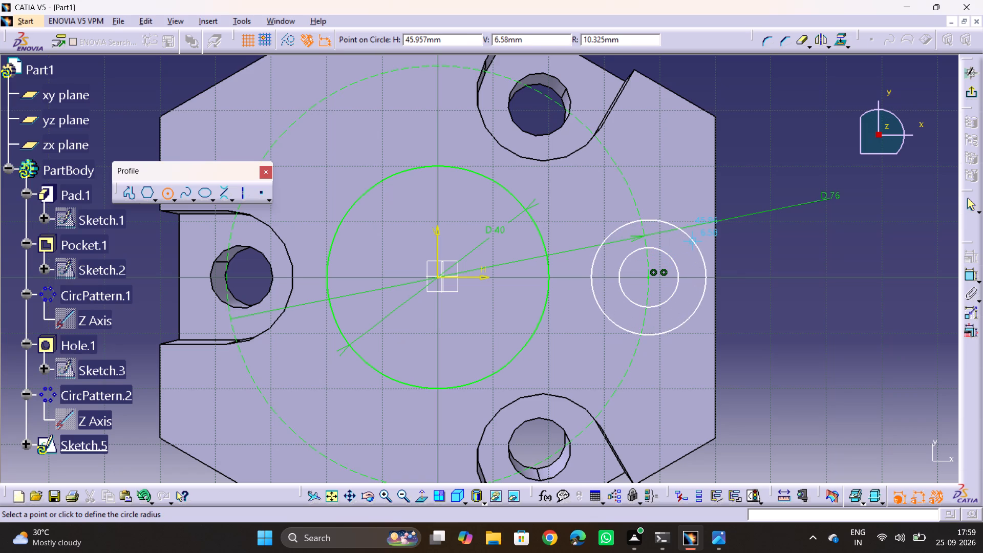
left_click(703, 276)
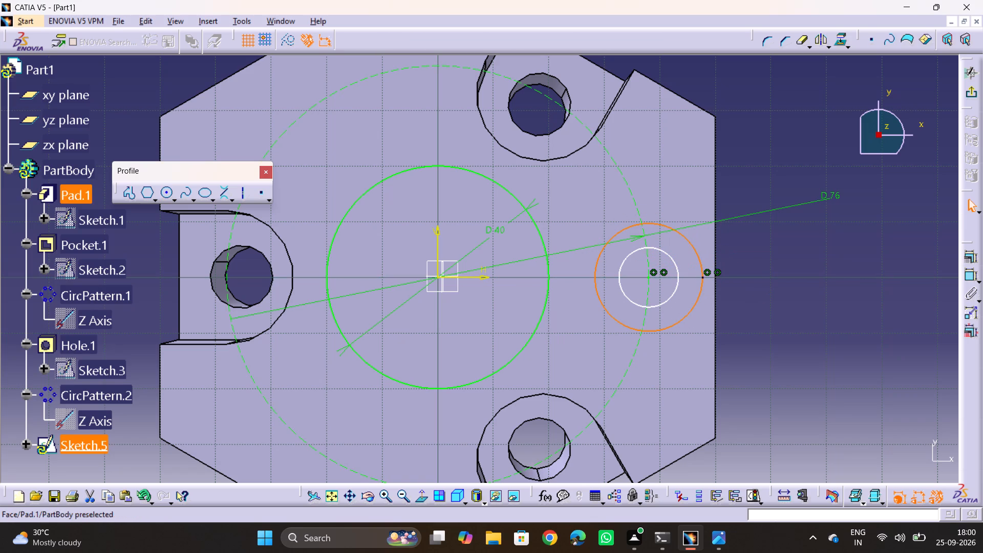
left_click(969, 276)
left_click(793, 287)
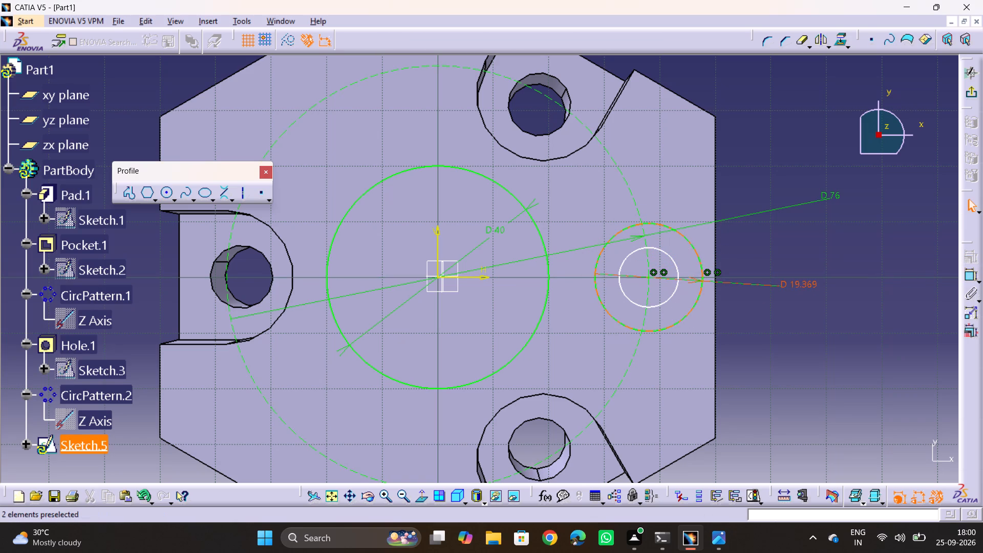
double_click(806, 287)
type("24")
key("Return")
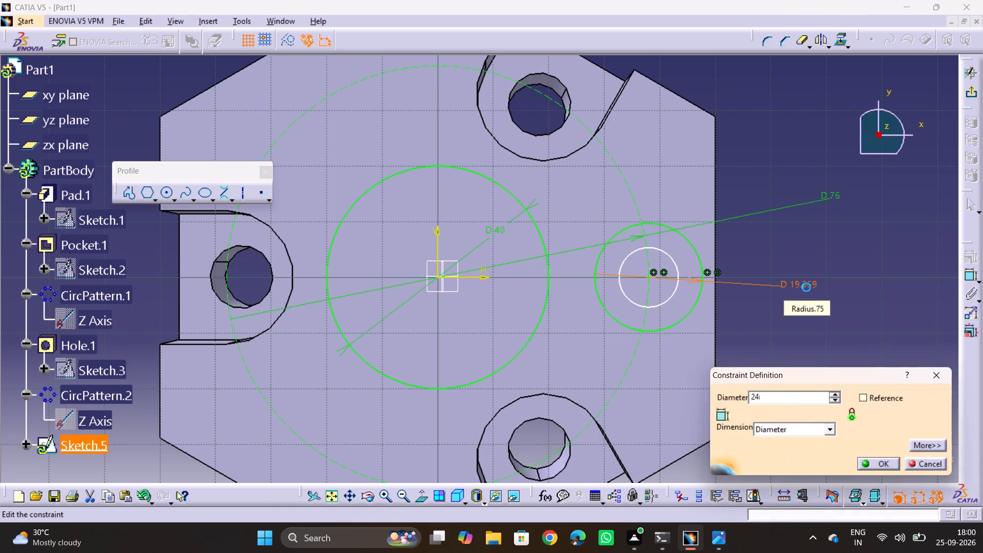
Dimension the inner lug circle's diameter and set it to 12 mm, checking the R6 in the reference drawing.
left_click(967, 274)
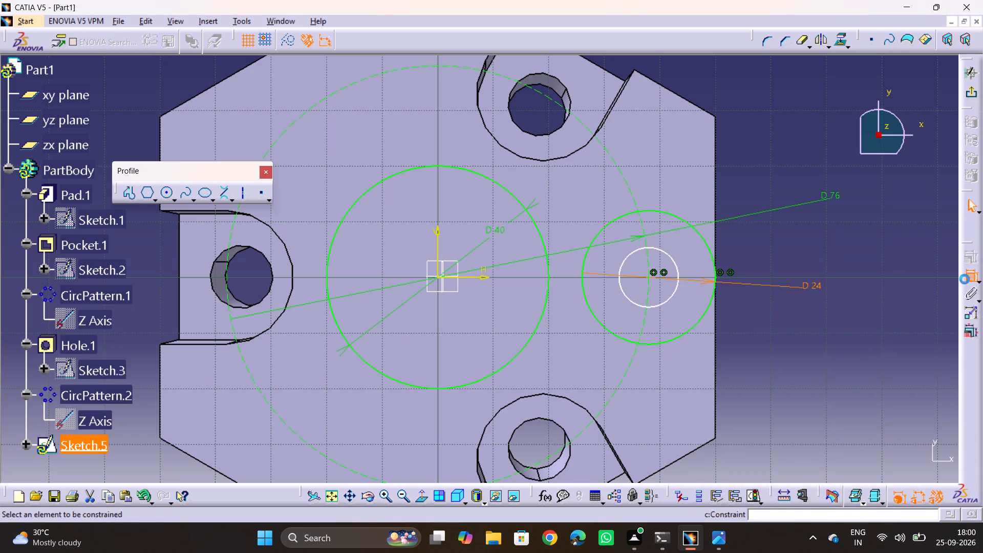
left_click(680, 270)
left_click(800, 251)
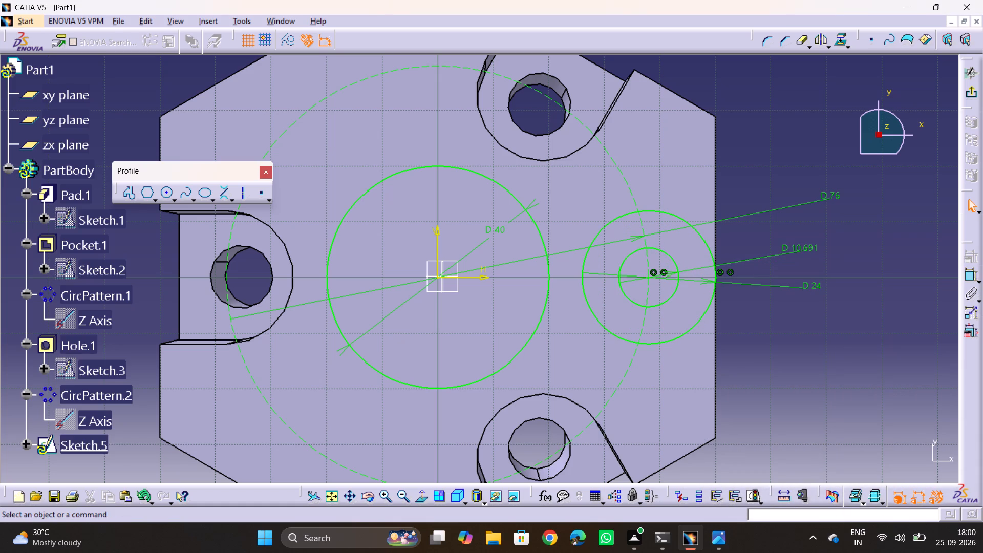
key("alt+Tab")
key("alt+Tab")
key("alt+Tab")
key("alt+Tab")
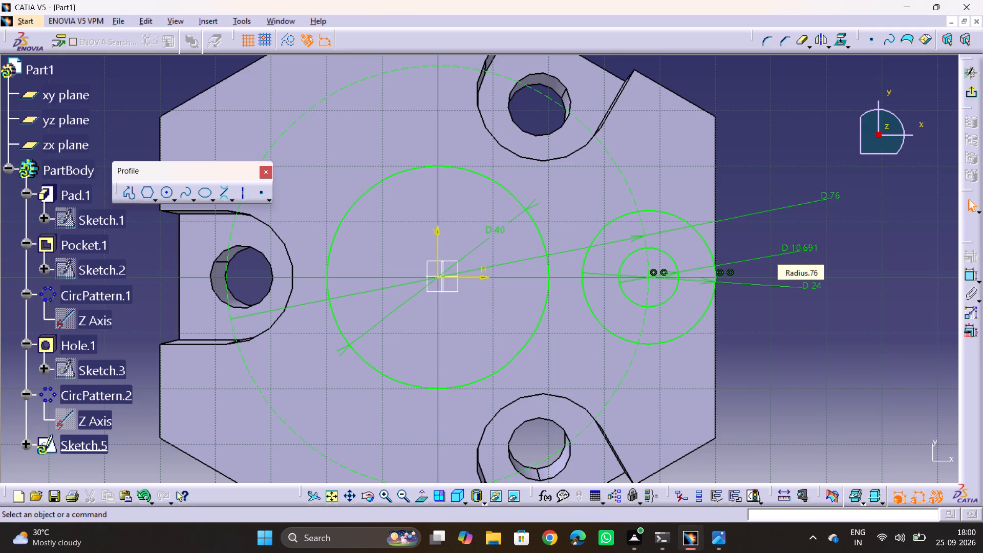
key("alt+Tab")
key("alt+Tab")
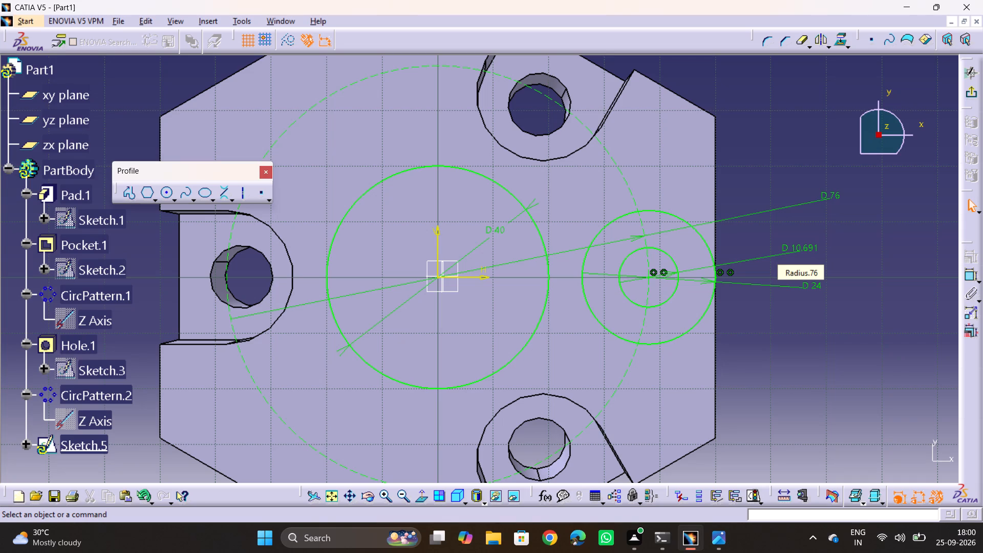
double_click(801, 249)
type("12")
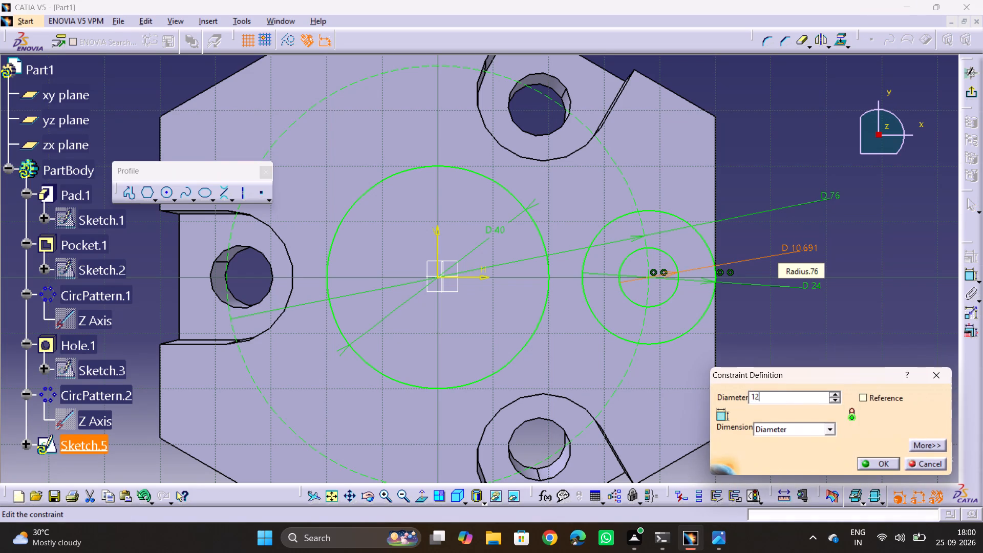
key("Return")
left_click(838, 269)
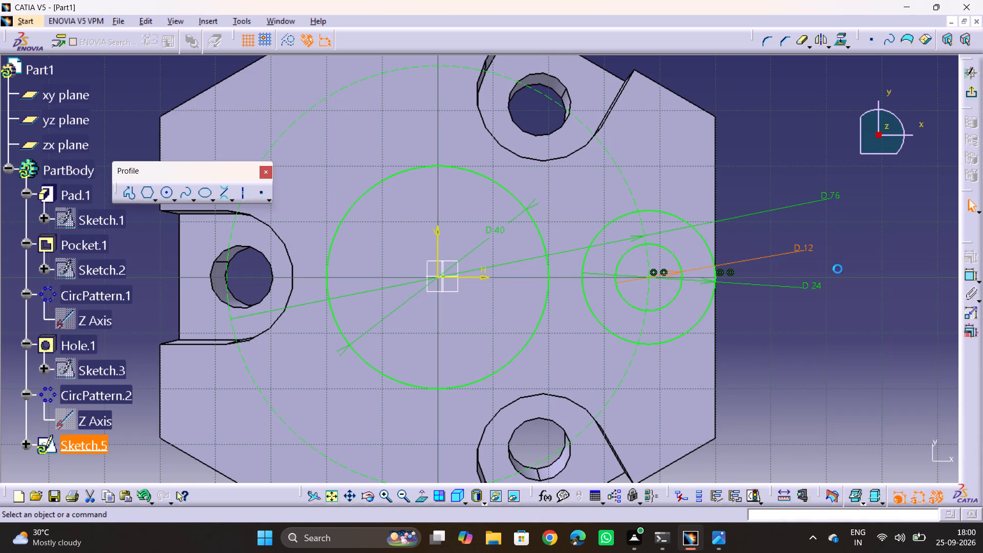
Sketch a horizontal line about 14 mm above the horizontal axis, from above the lug circles to inside the 40 mm circle.
triple_click(808, 392)
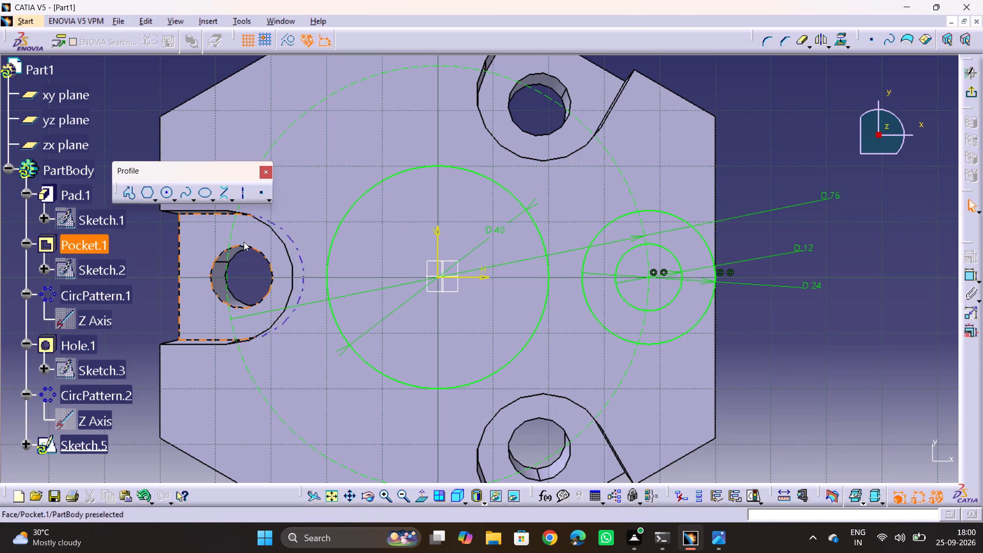
left_click(127, 190)
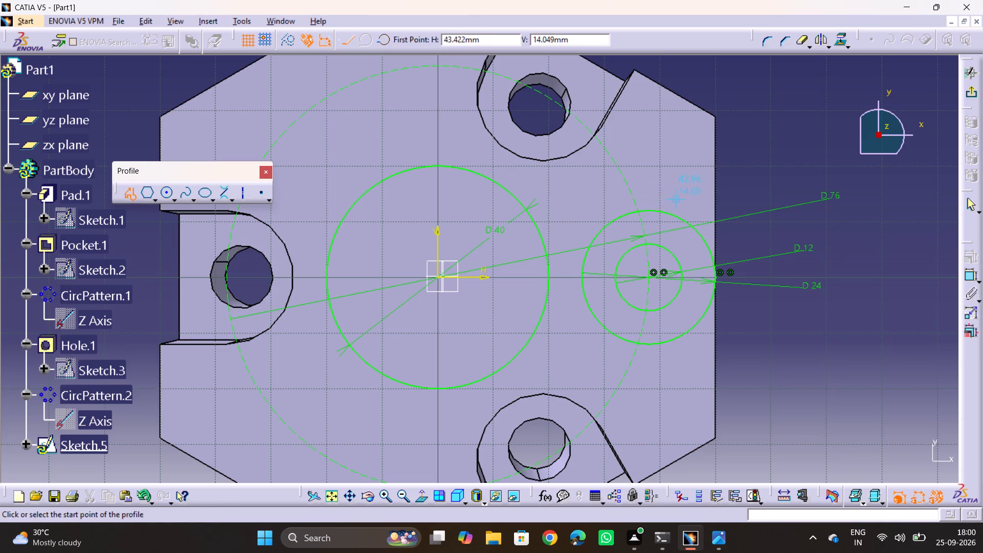
left_click(678, 199)
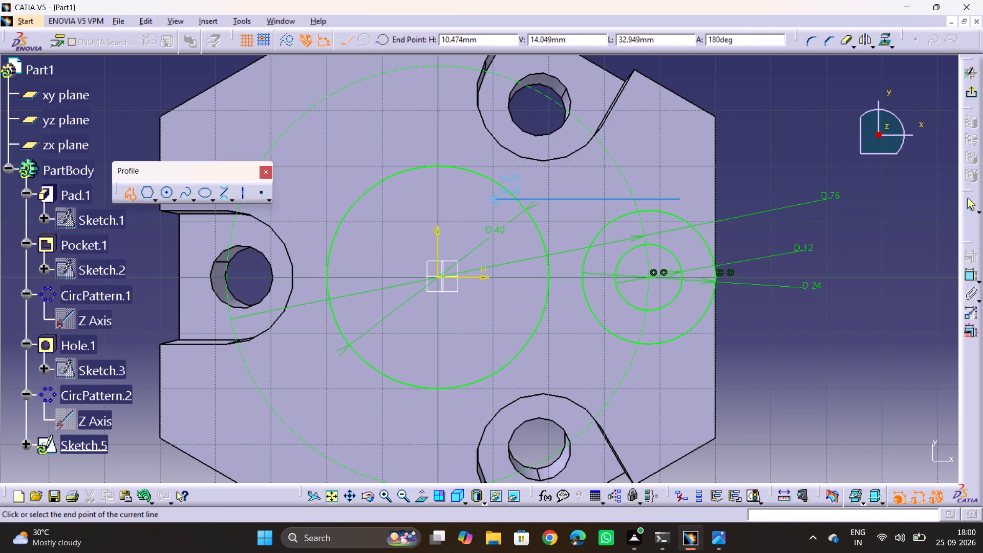
left_click(482, 200)
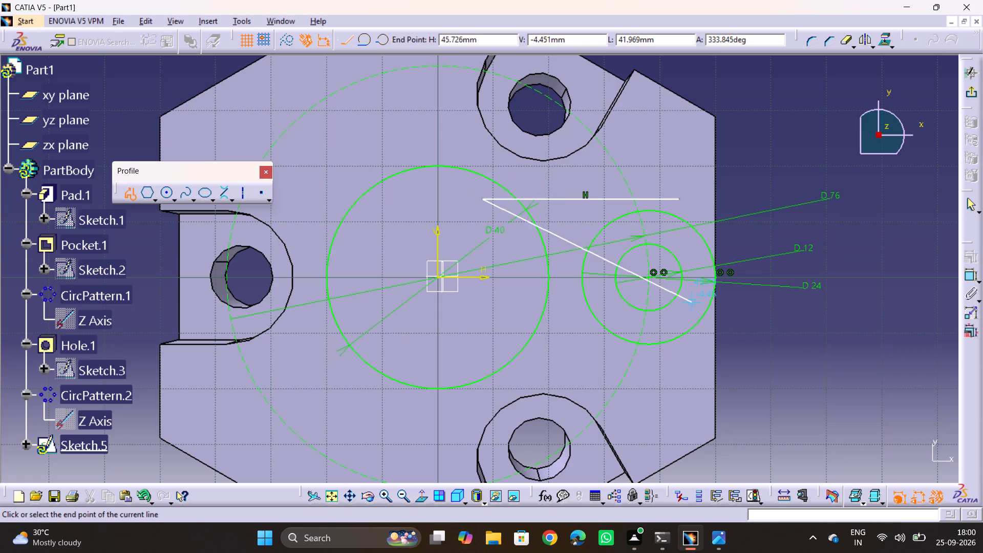
key("Escape")
key("Escape")
key("Escape")
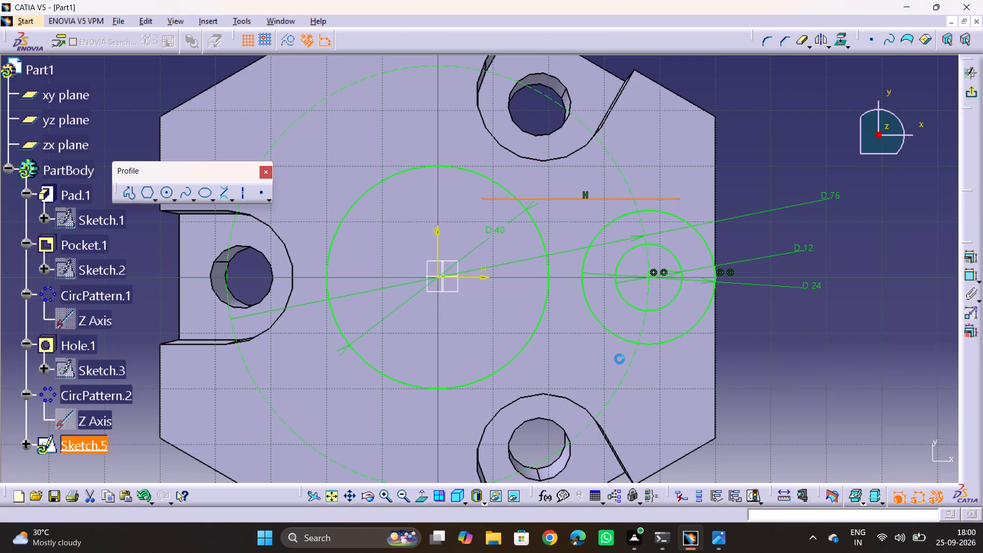
key("Escape")
key("Escape")
key("Escape")
key("Escape")
key("Escape")
key("Escape")
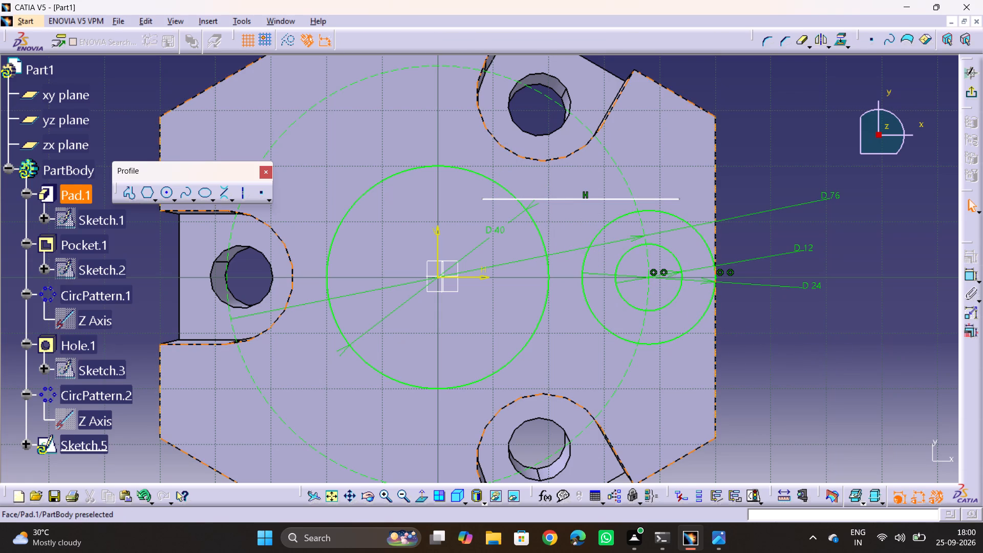
Constrain the horizontal line tangent to the 24 mm lug circle.
left_click(605, 199)
left_click(612, 221, "ctrl")
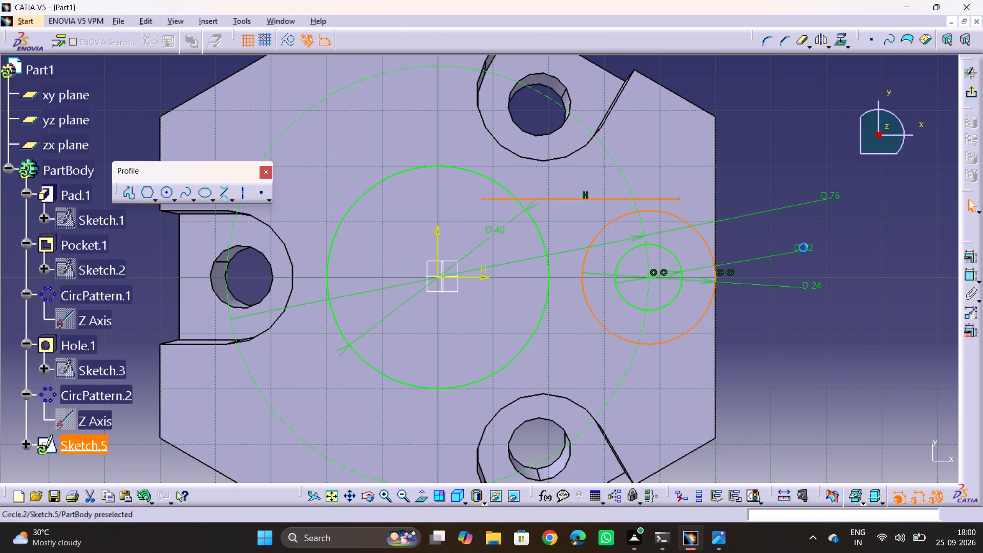
left_click(972, 259)
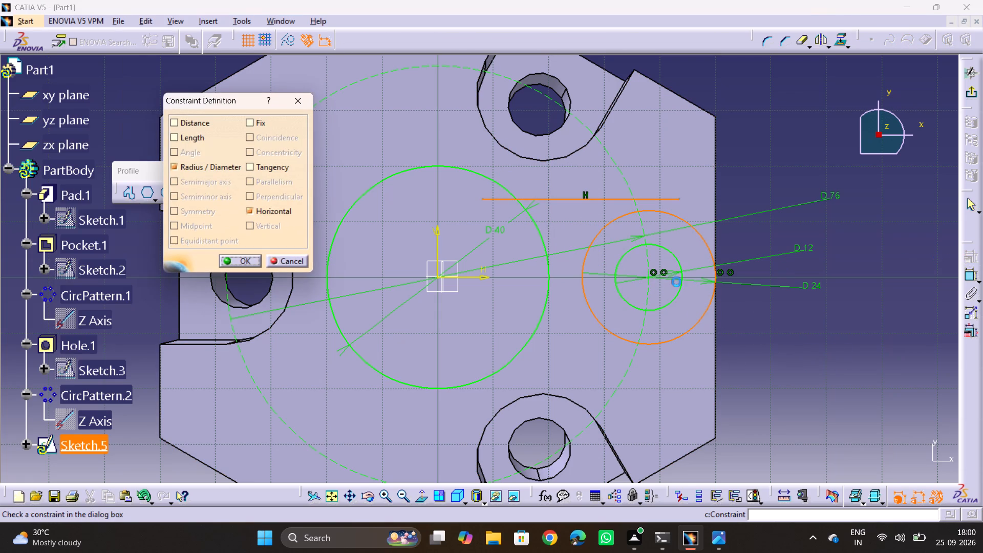
left_click(259, 166)
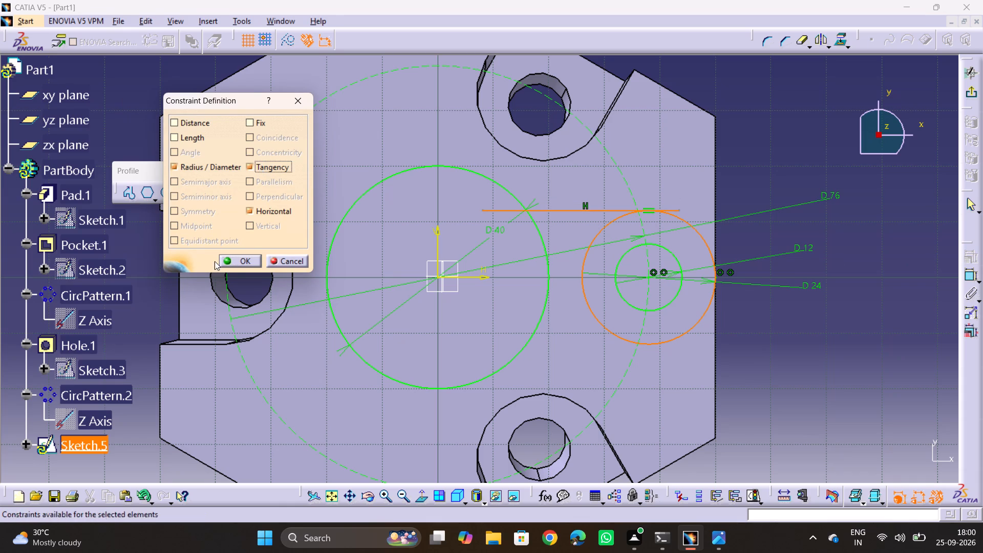
left_click(240, 260)
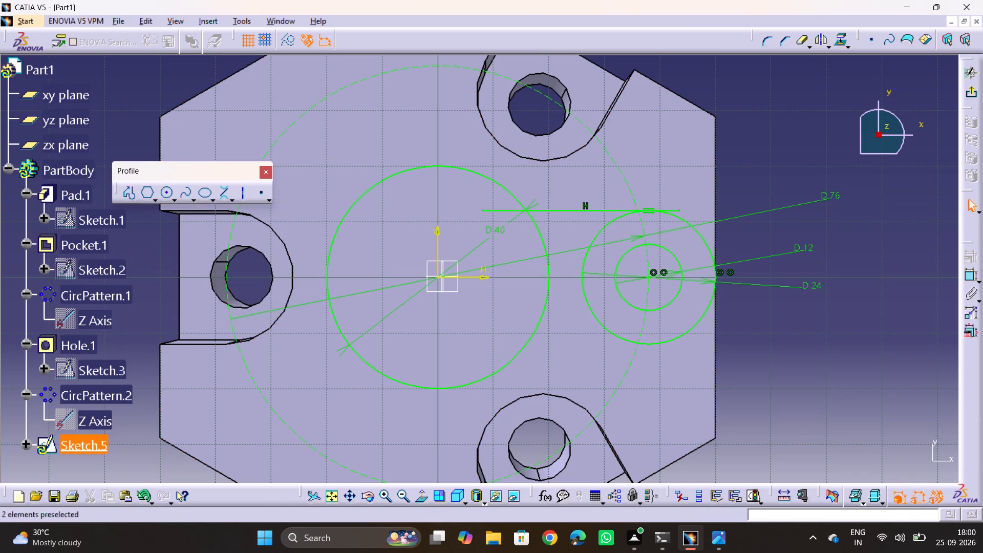
Make the line's outer endpoint coincident with the 24 mm lug circle.
left_click(680, 210)
left_click(679, 219, "ctrl")
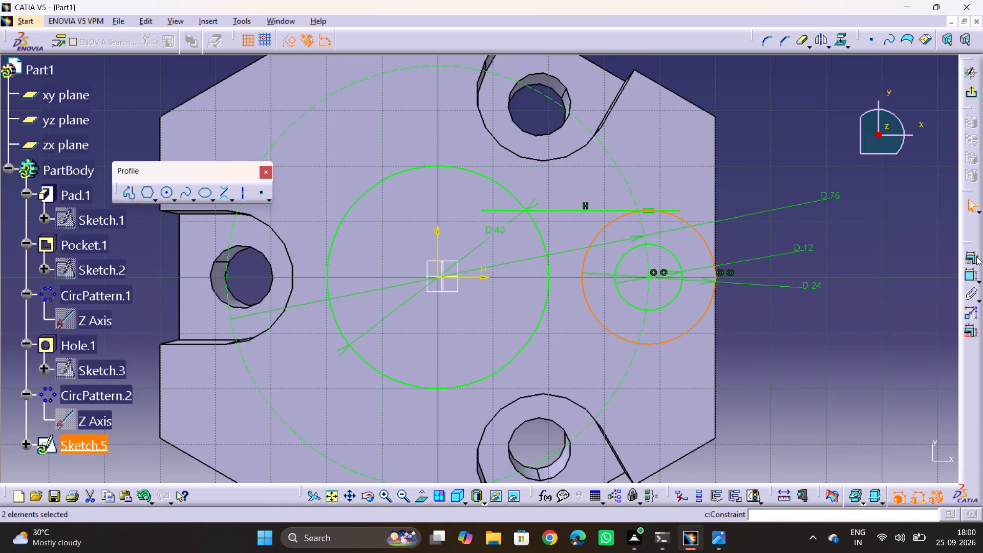
left_click(975, 259)
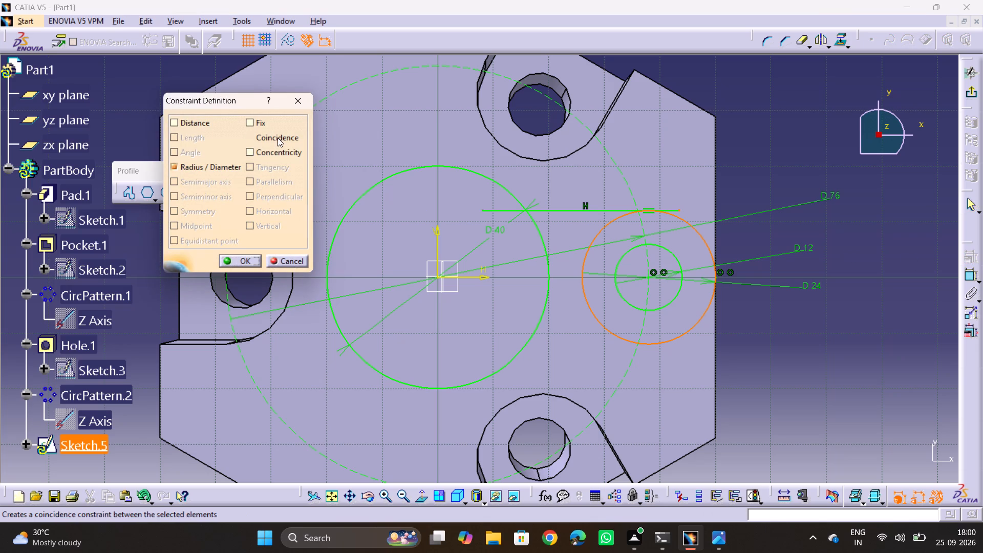
left_click(277, 138)
left_click(244, 260)
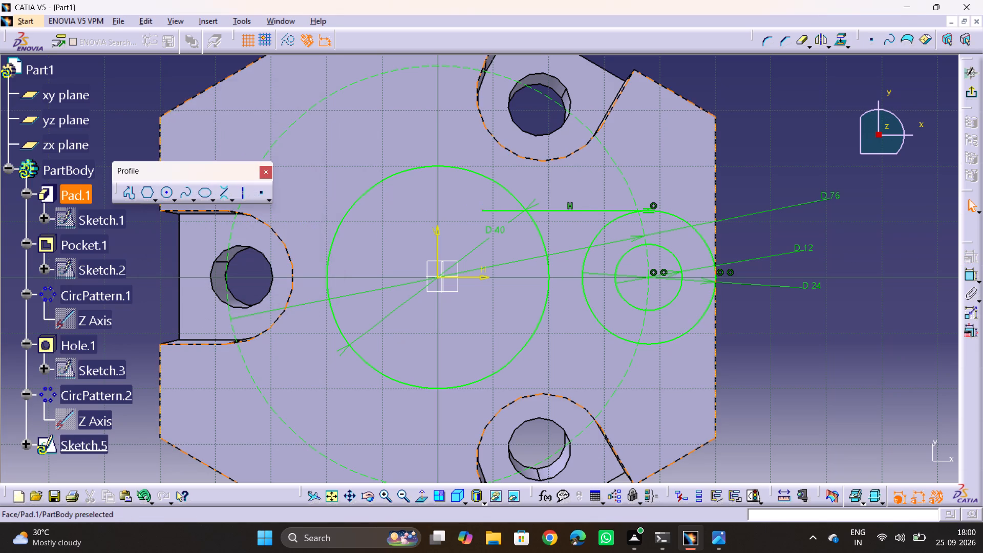
Make the line's inner endpoint coincident with the 40 mm central circle.
left_click(483, 208)
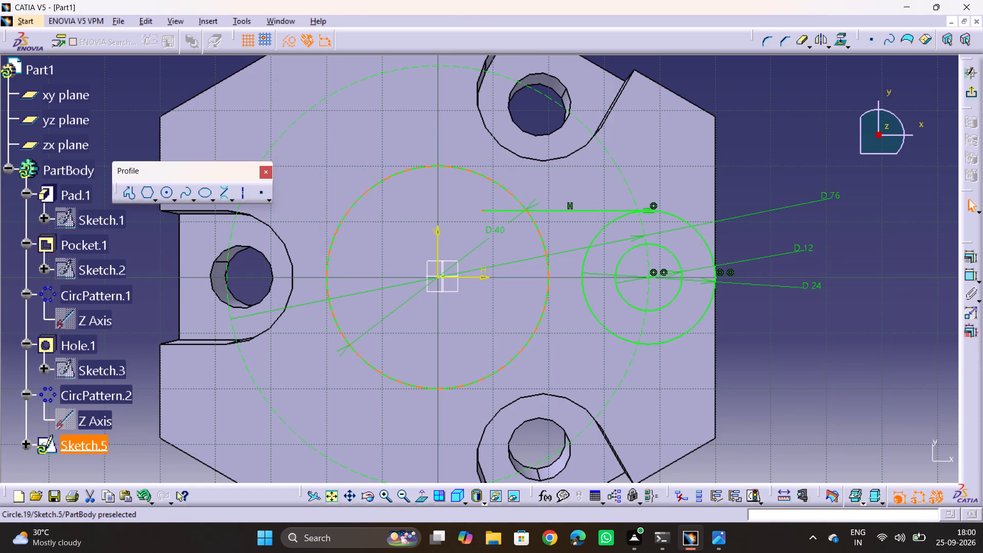
left_click(515, 198, "ctrl")
left_click(967, 263)
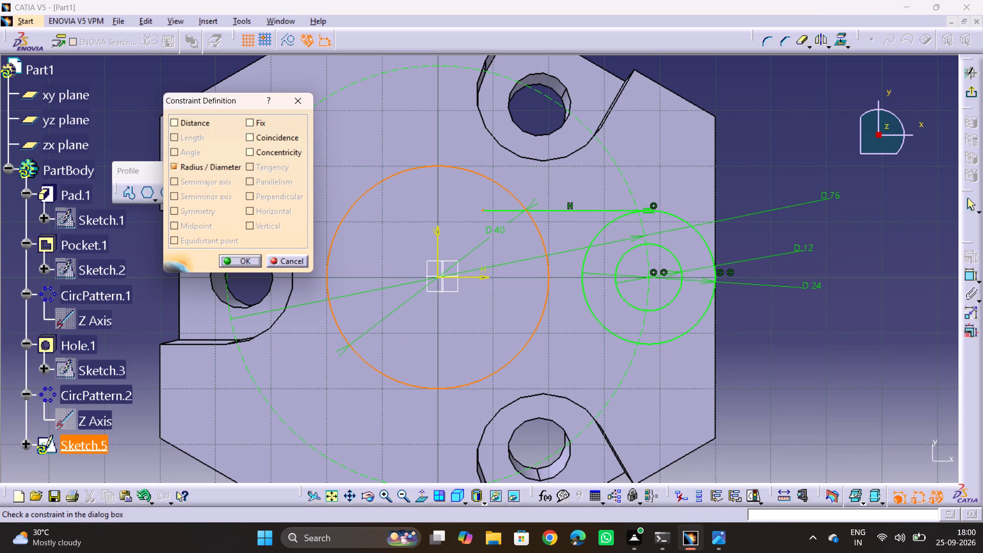
left_click(264, 135)
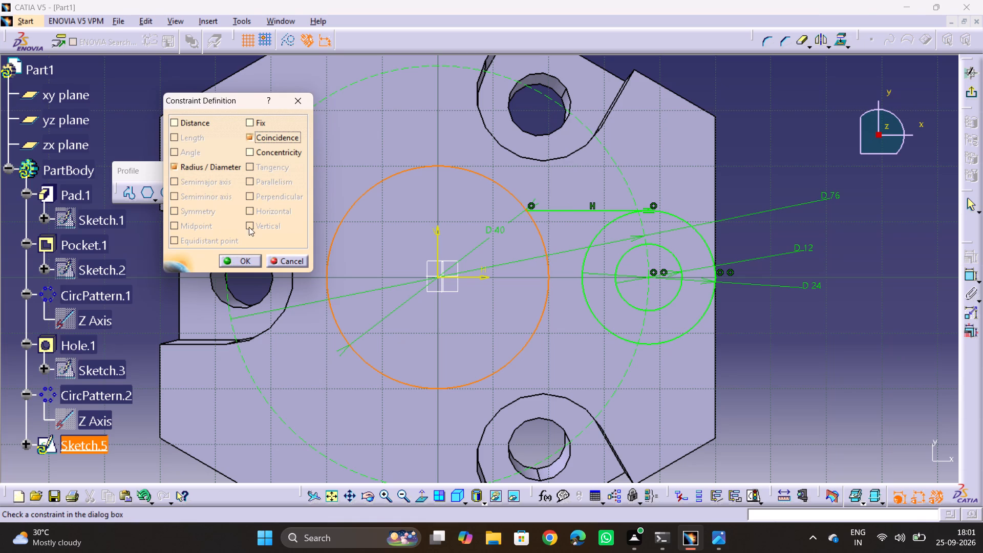
left_click(237, 261)
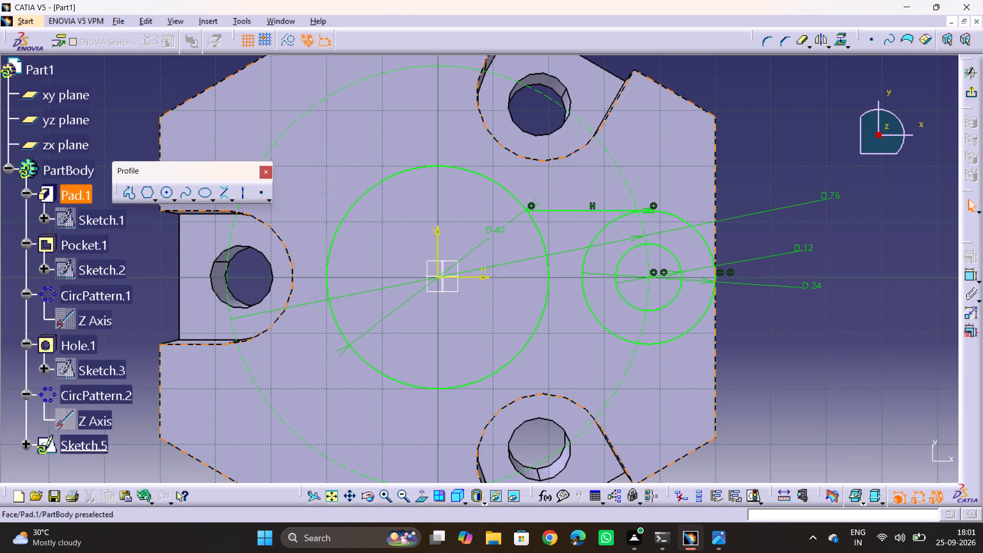
Mirror the lug's upper side line about the horizontal sketch axis.
left_click_drag(595, 211, 606, 181)
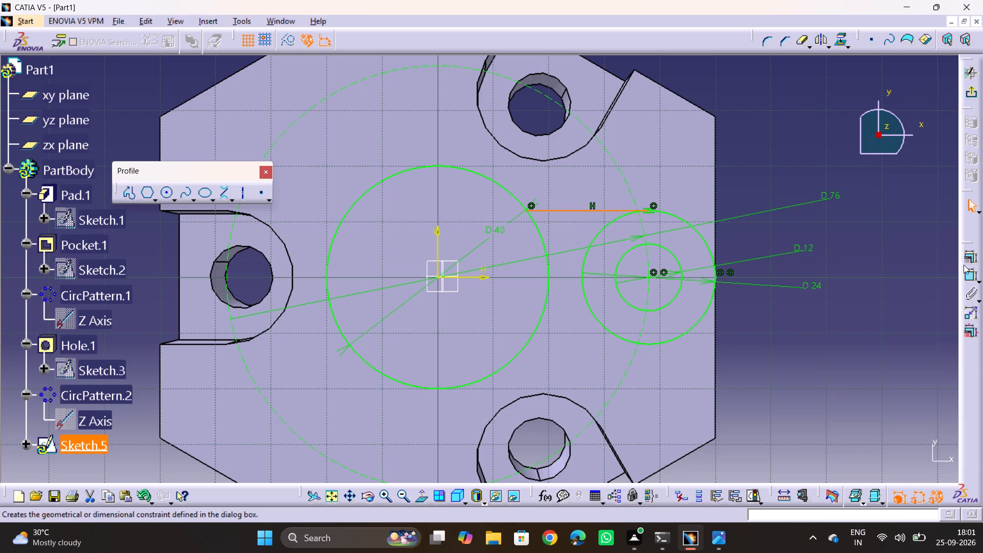
left_click(820, 42)
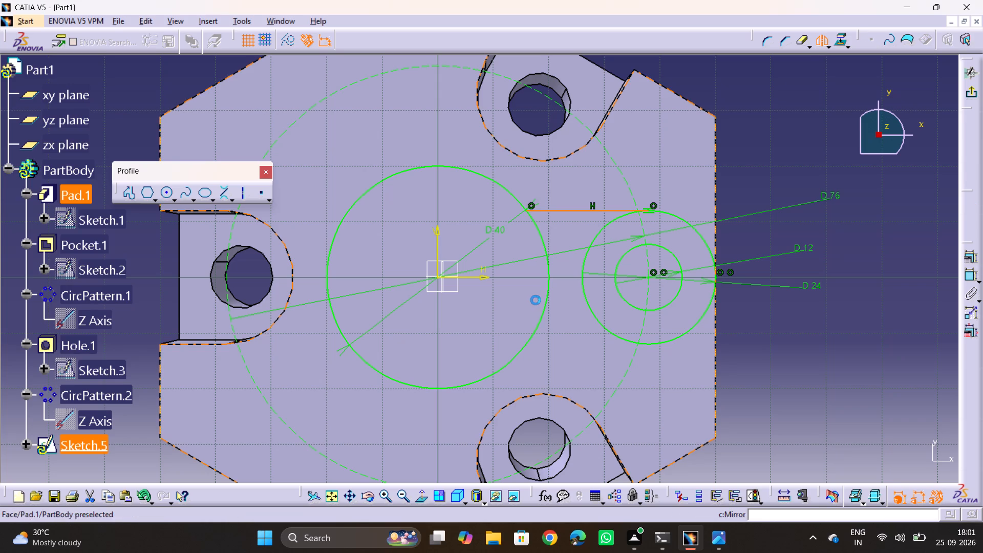
left_click(485, 279)
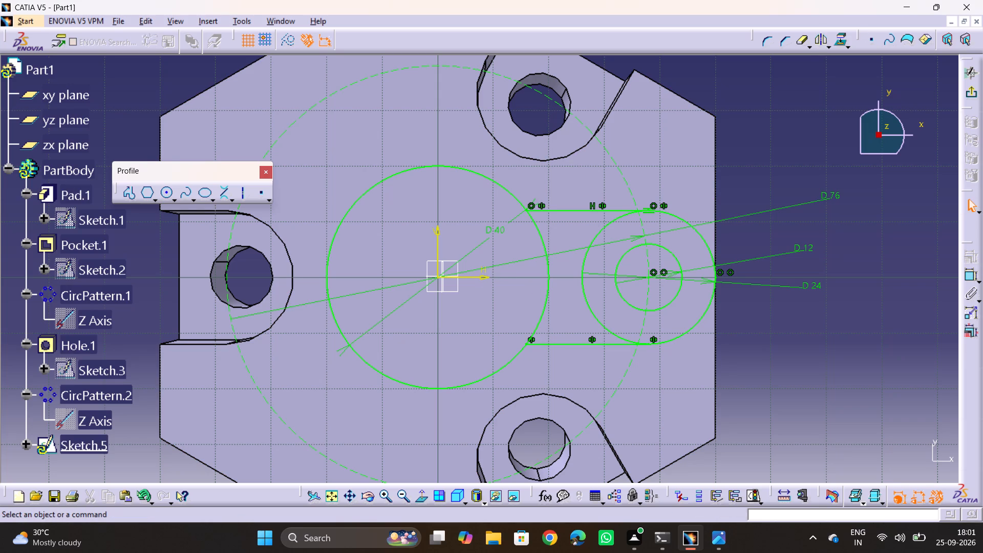
left_click(837, 355)
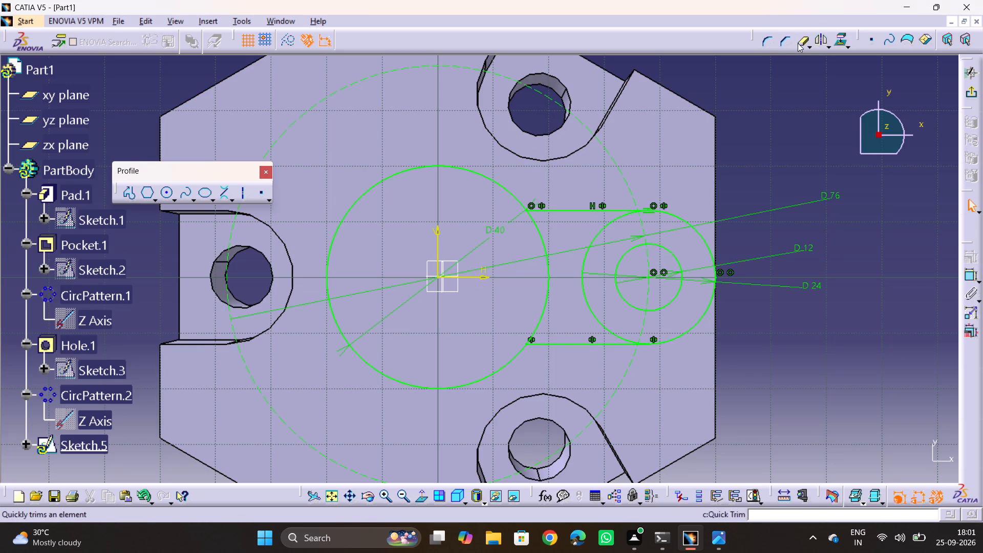
Quick-trim the arc of the 40 mm circle that lies between the two lug side lines.
left_click(798, 43)
left_click(549, 275)
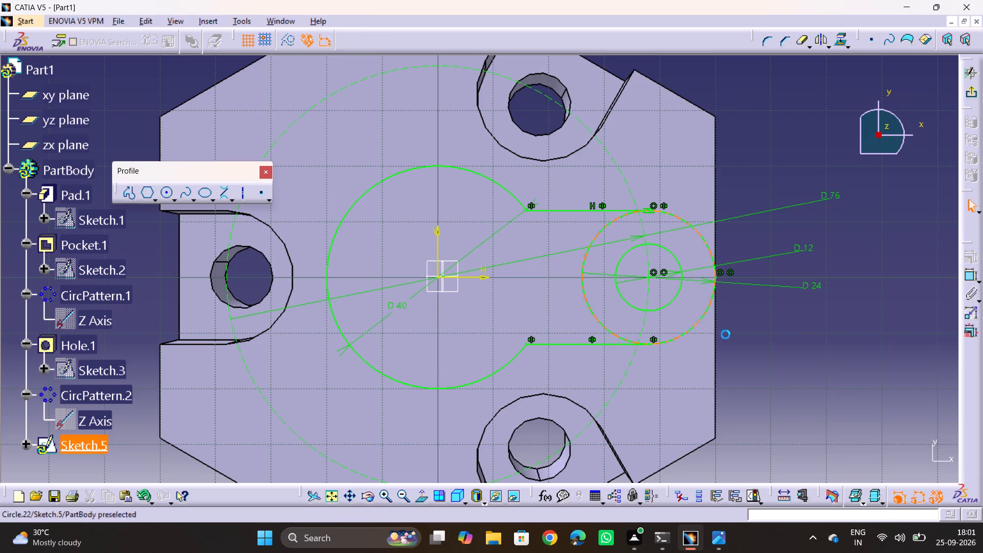
key("Escape")
key("Escape")
key("Escape")
key("Escape")
key("Escape")
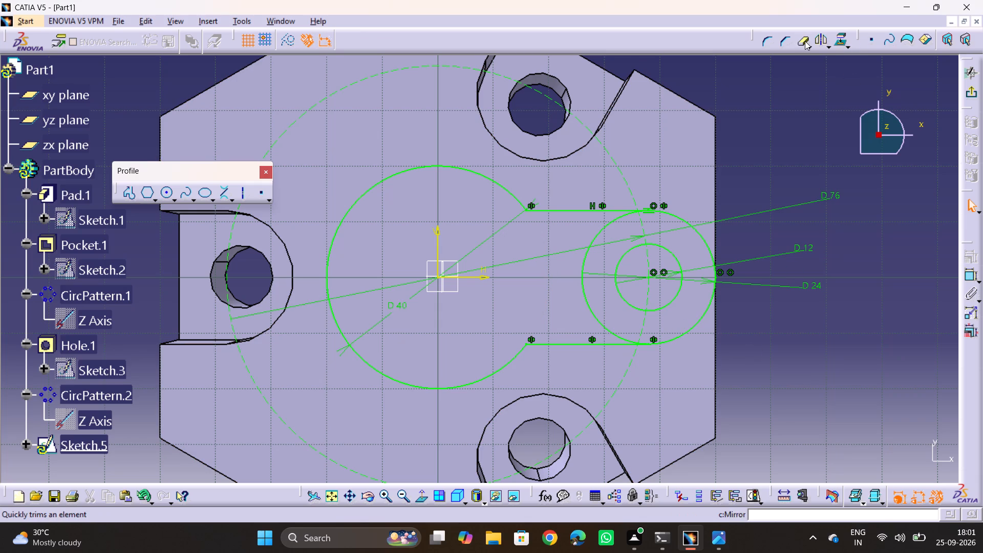
Quick-trim the inner half of the 24 mm lug circle between the side lines and check the profile against the reference drawing.
left_click(805, 41)
left_click(584, 287)
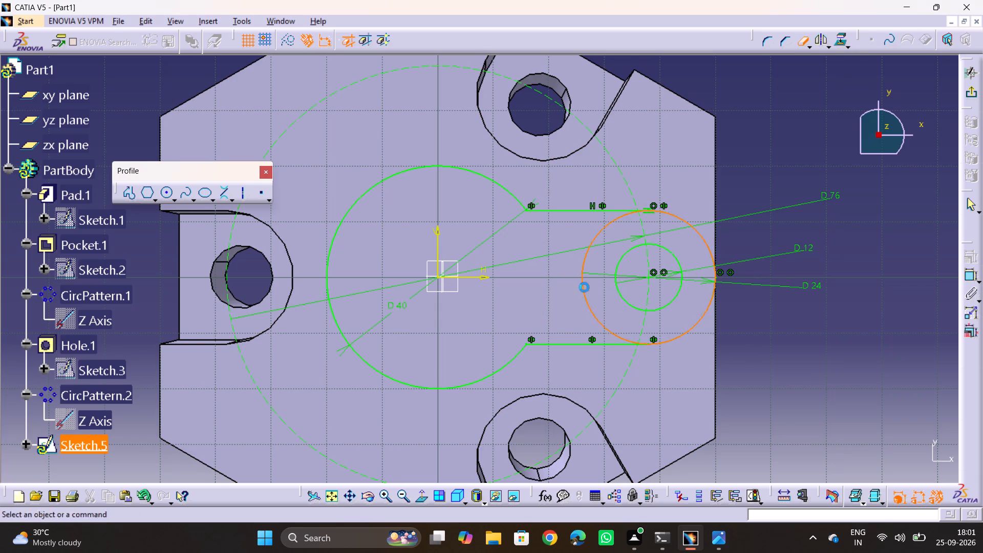
key("Escape")
key("Escape")
key("alt+Tab")
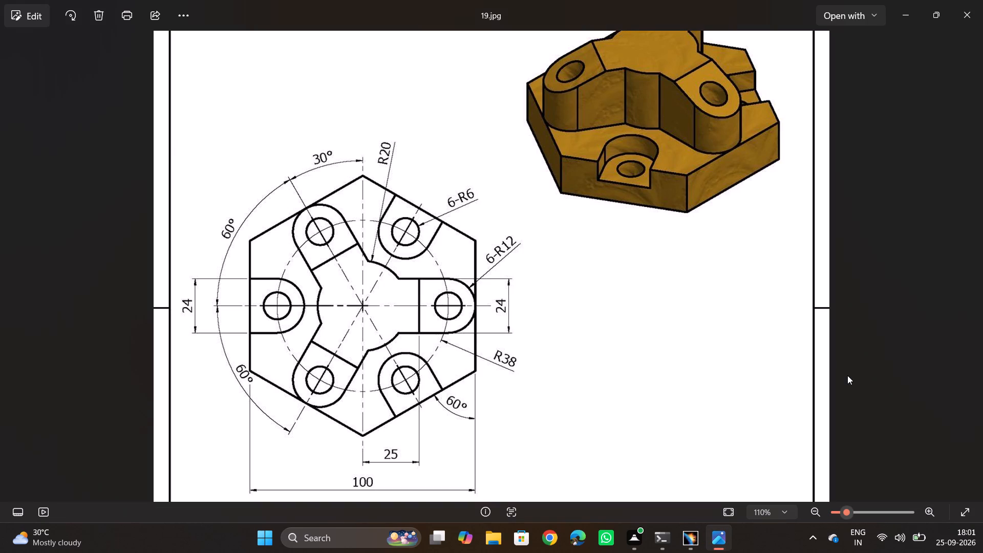
key("alt+Tab")
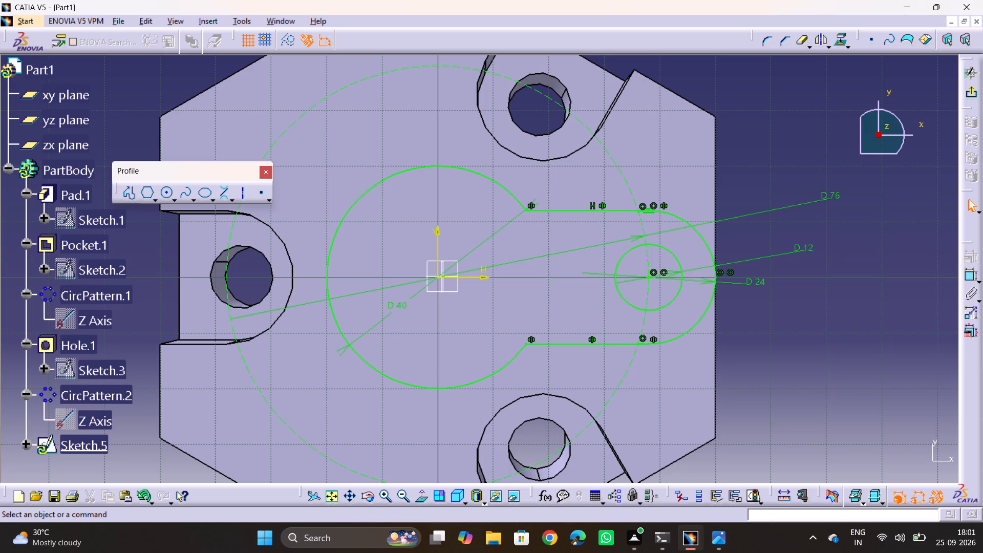
key("Escape")
key("Escape")
key("Escape")
key("Escape")
key("Escape")
key("Escape")
Rotate the selected lug outline and its hole circle about the origin with 2 duplicate instances at 120°.
left_click_drag(780, 169, 757, 225)
left_click_drag(757, 225, 521, 366)
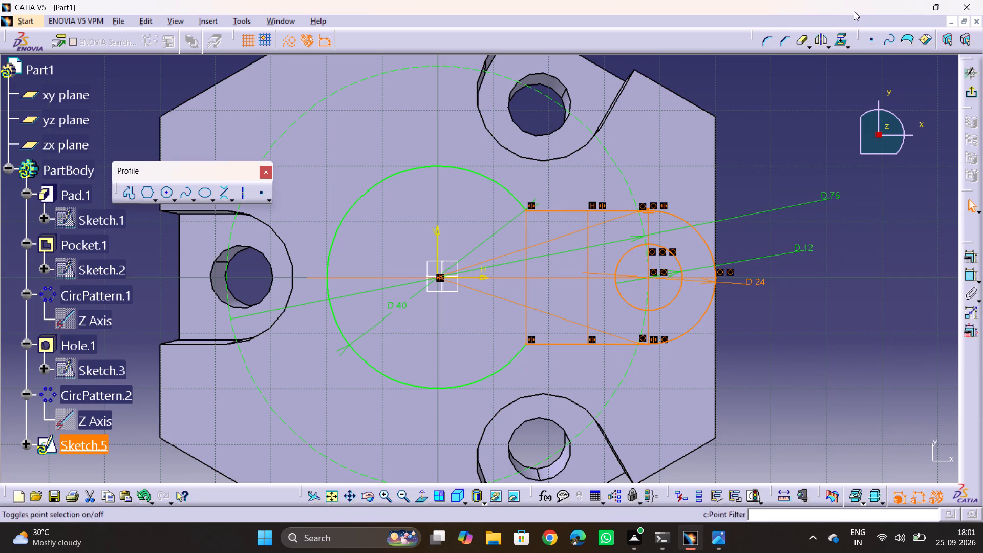
left_click(829, 48)
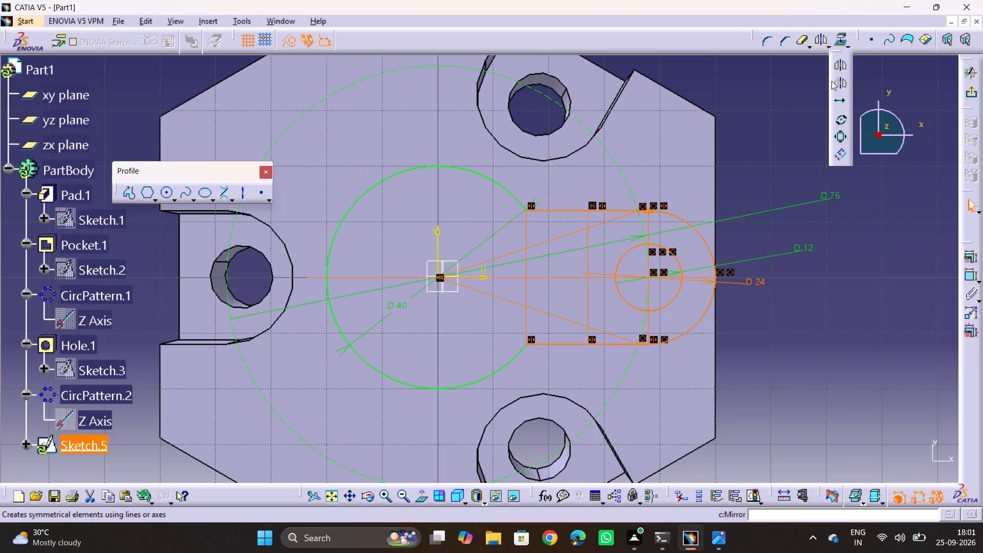
left_click(839, 122)
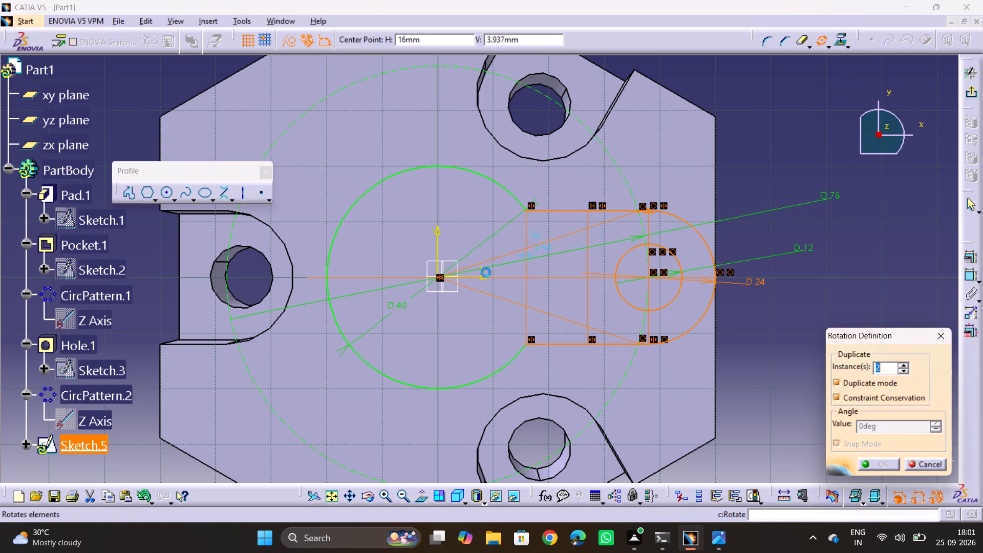
left_click(437, 278)
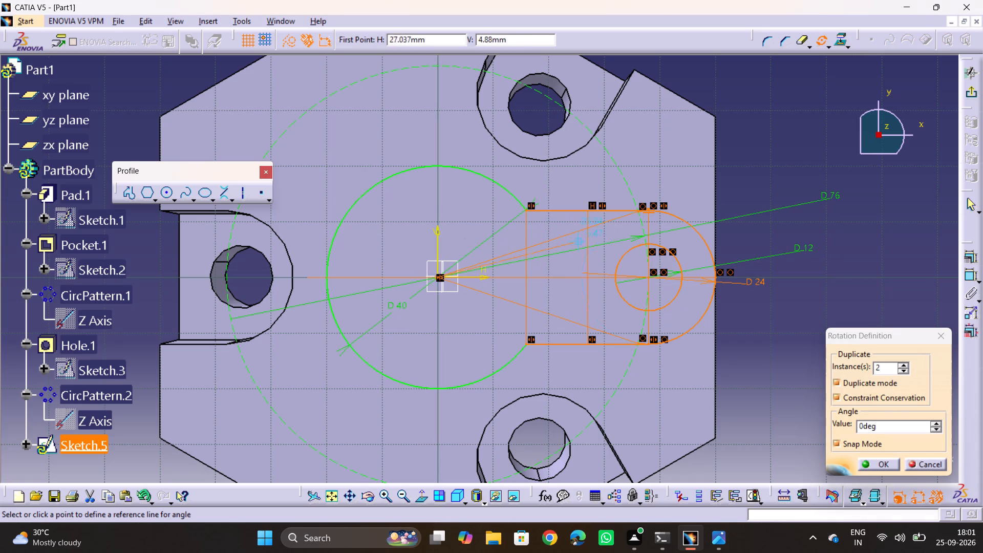
left_click(649, 276)
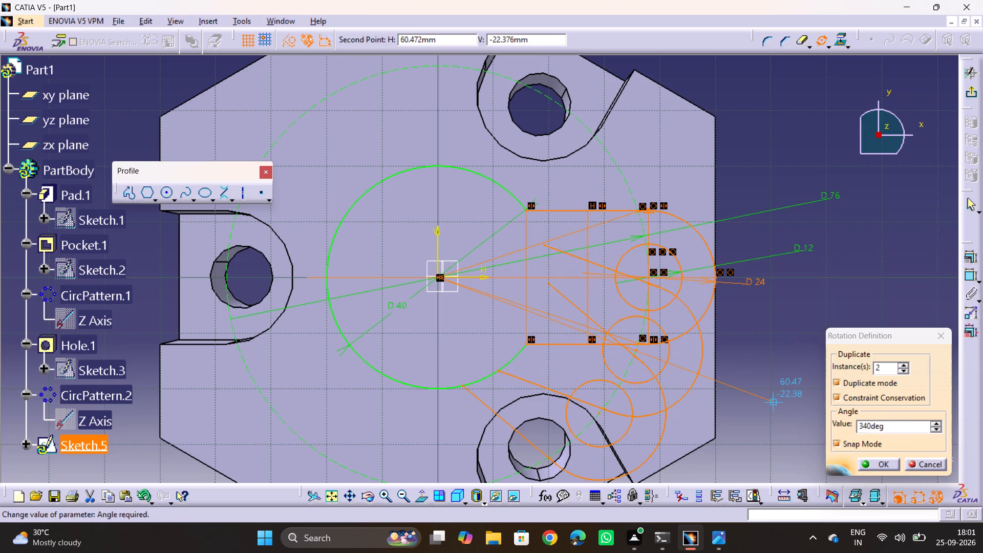
double_click(895, 430)
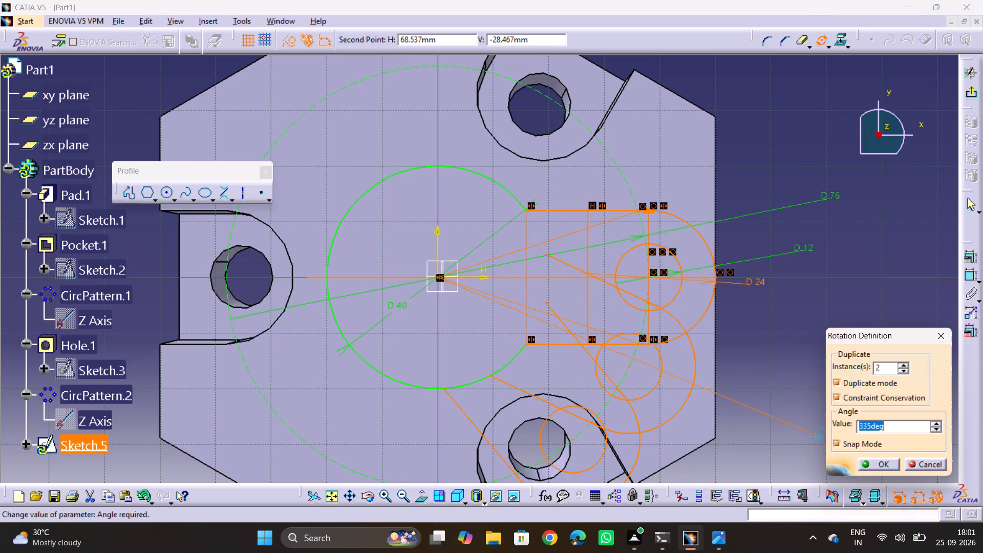
type("120")
key("Return")
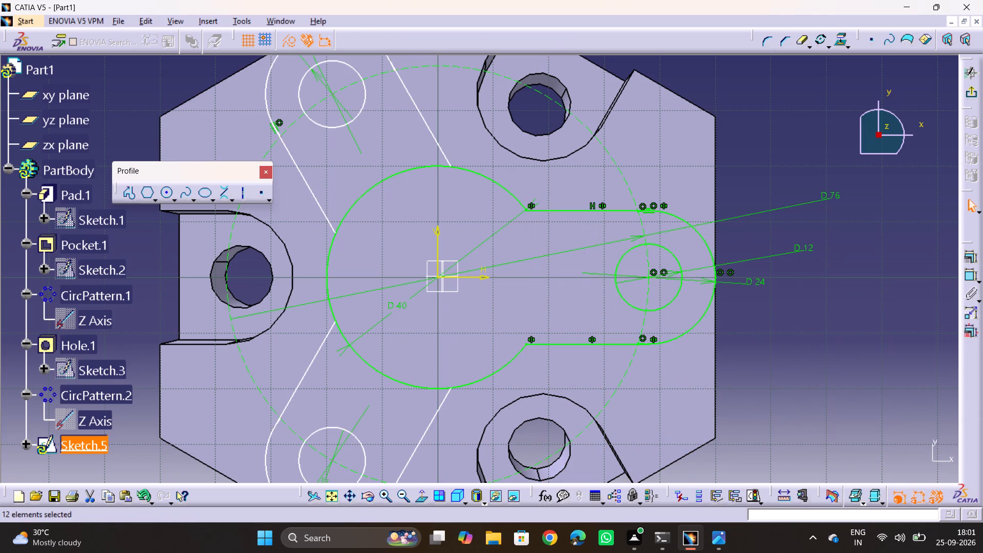
Quick-trim the two arcs of the 40 mm circle that lie inside the duplicated lugs, and exit the sketch.
left_click(882, 426)
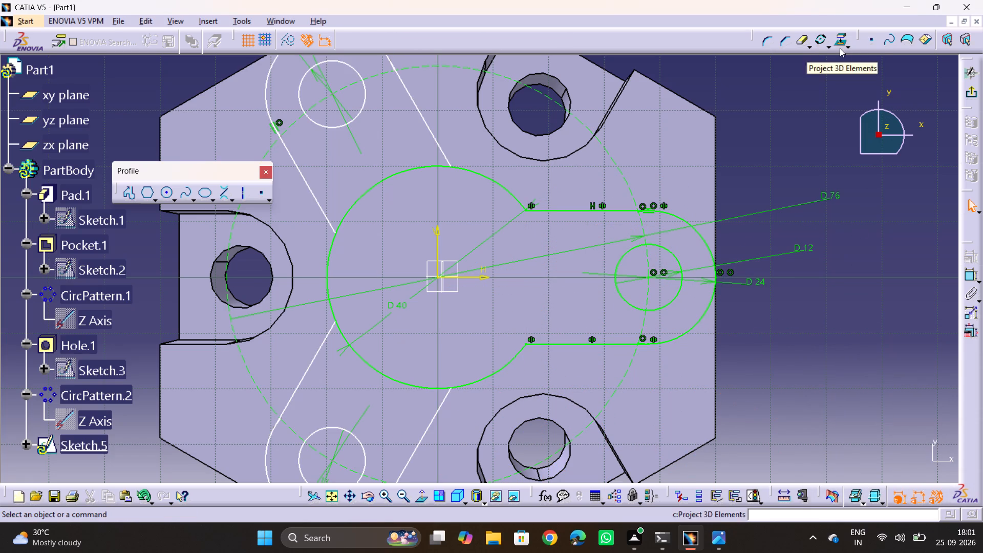
left_click(805, 45)
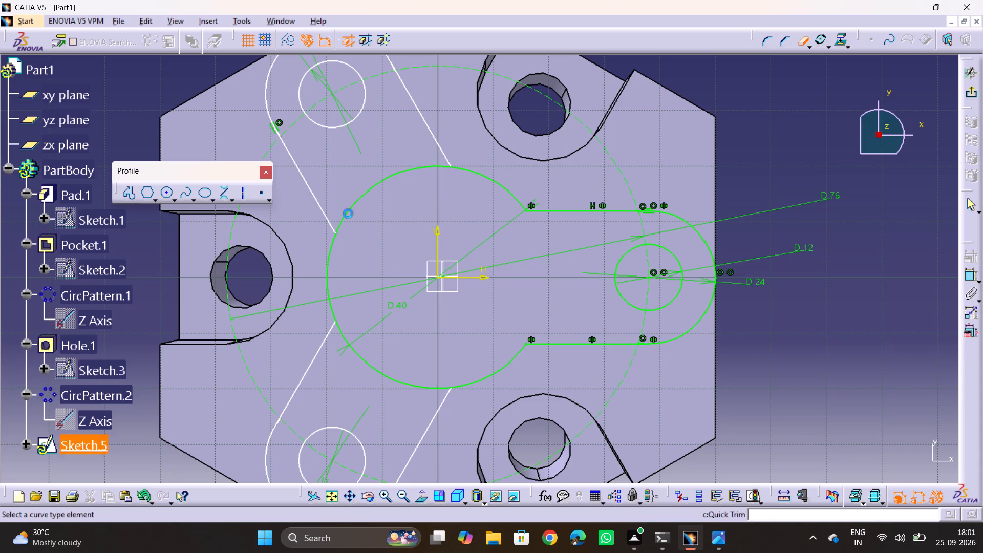
left_click(365, 196)
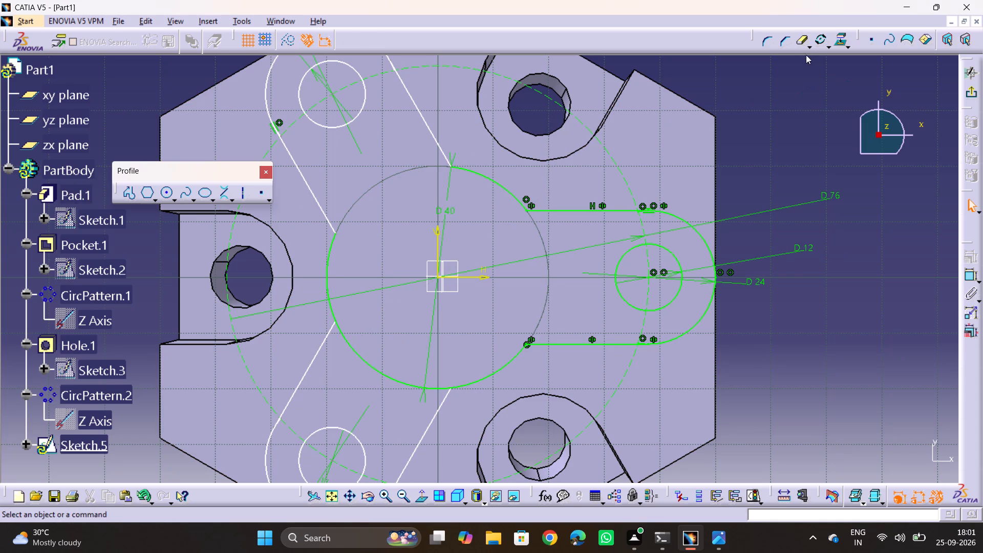
left_click(800, 38)
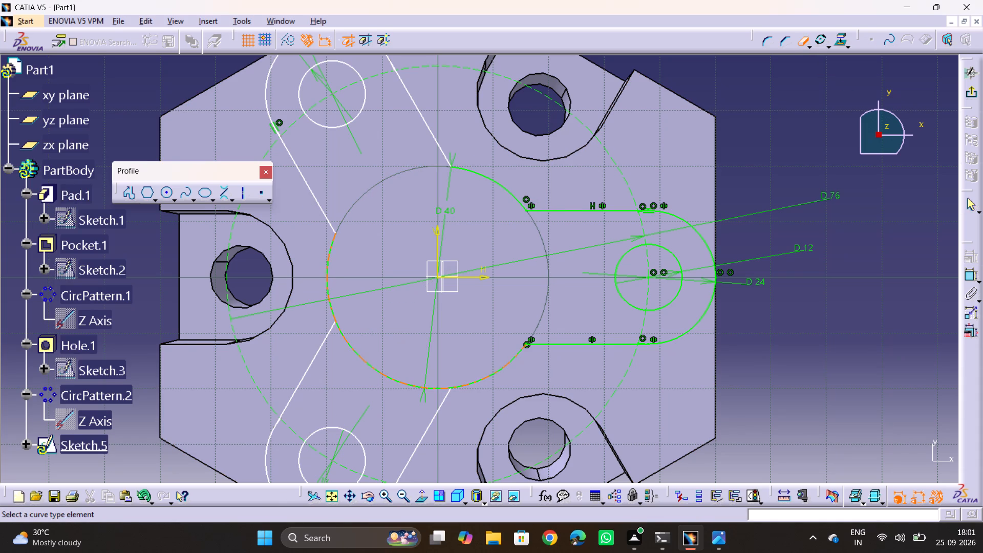
left_click(378, 372)
left_click(976, 94)
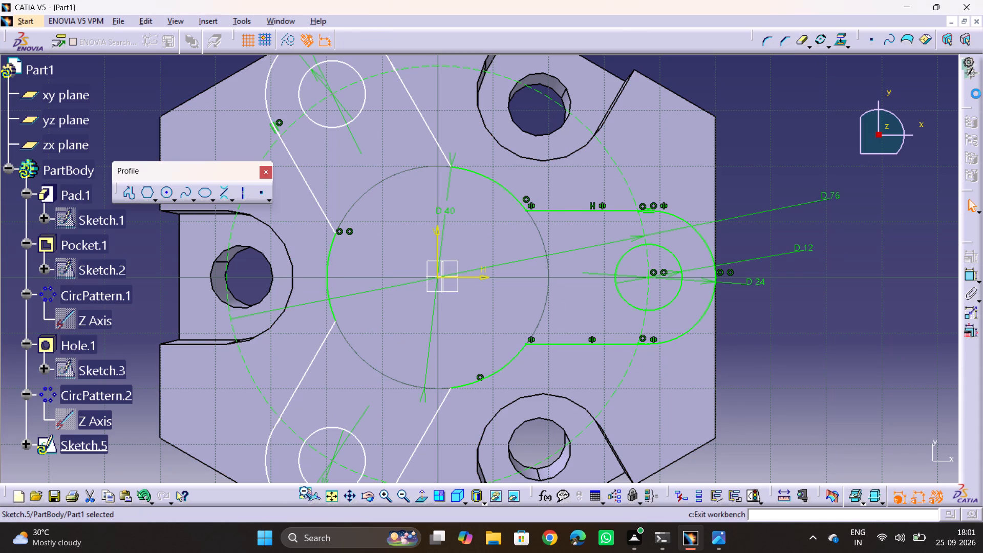
left_click(227, 112)
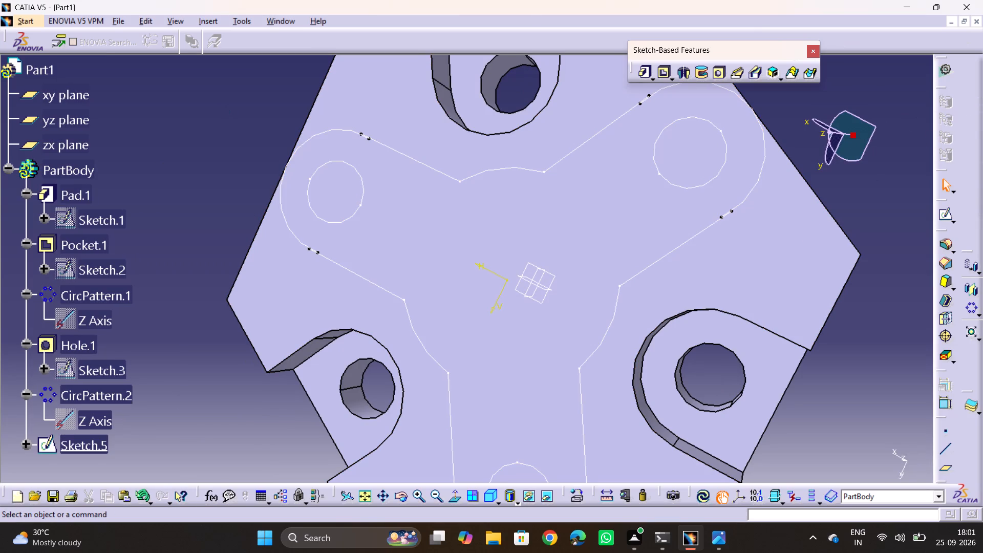
key("Escape")
key("Escape")
middle_click_drag(533, 253, 569, 229)
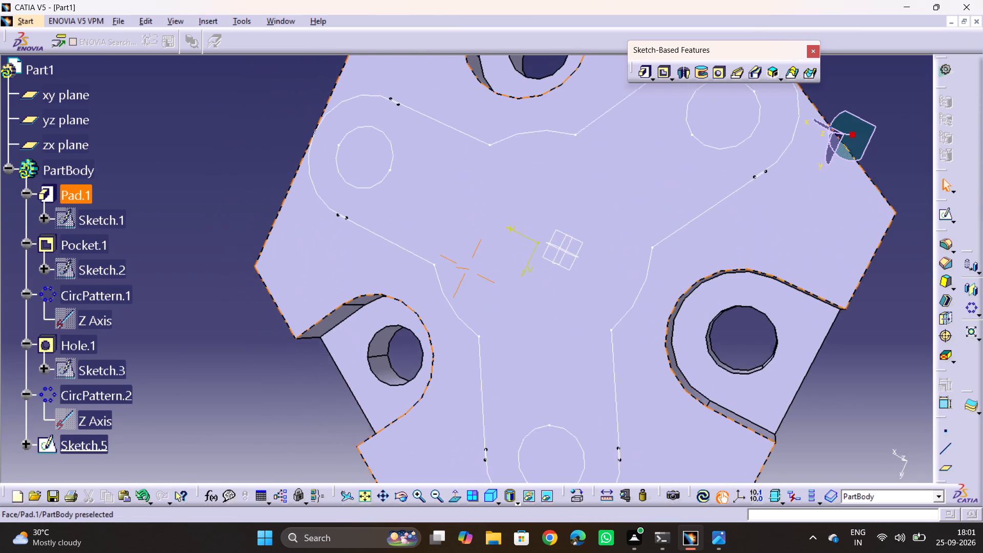
middle_click_drag(569, 229, 570, 232)
Reopen the three-lug sketch and quick-trim the excess end of the original lug's 24 mm arc beyond its upper side line.
double_click(672, 251)
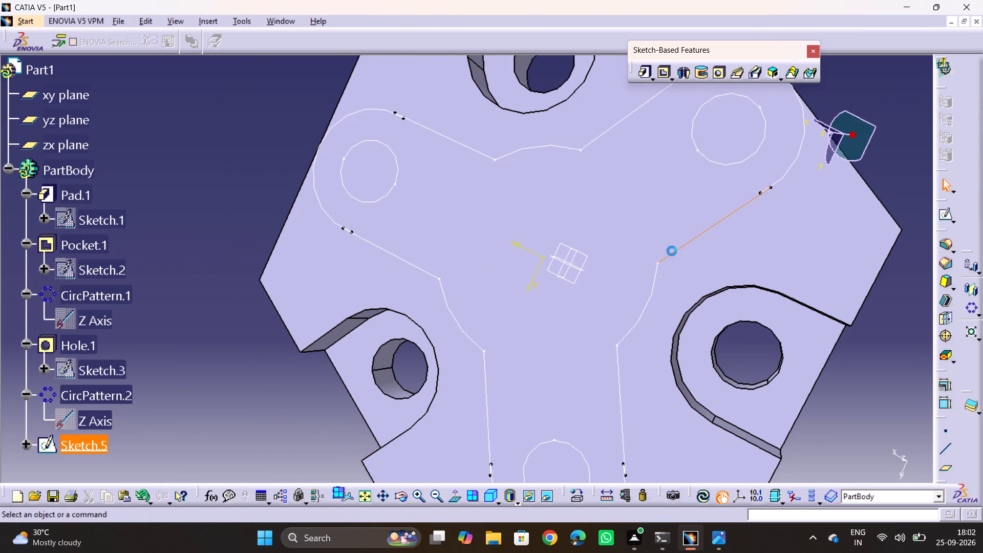
left_click(768, 176)
key("Escape")
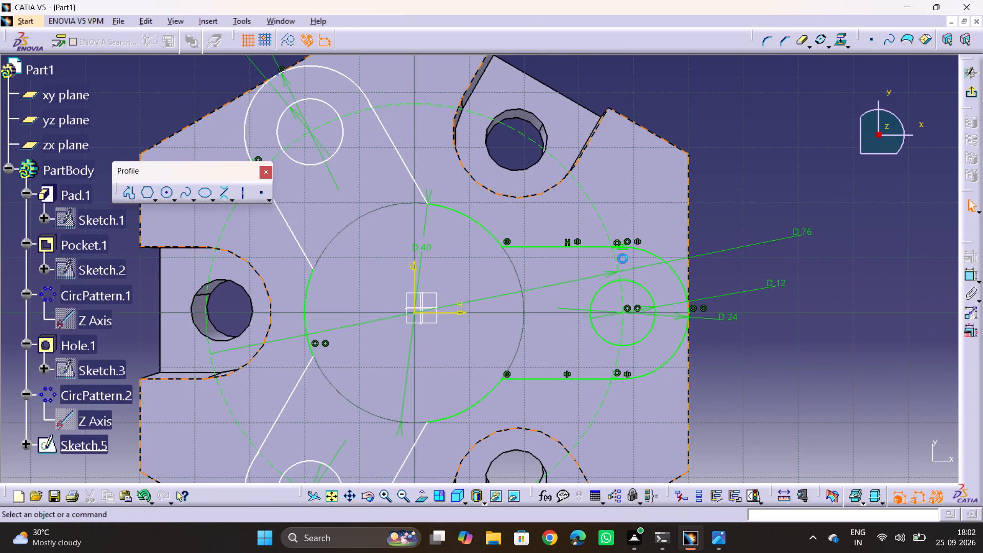
middle_click_drag(623, 259, 685, 161, "ctrl")
middle_click_drag(635, 235, 181, 254)
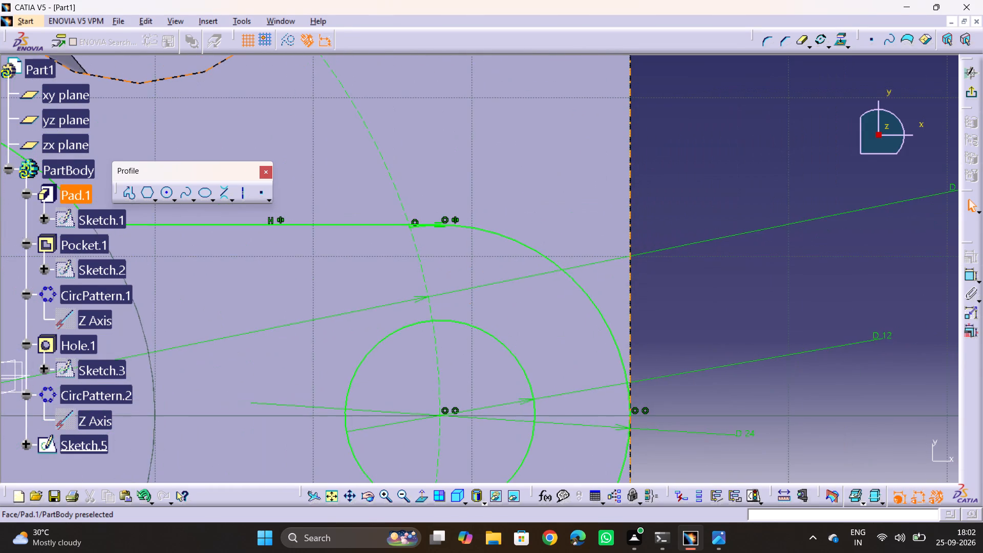
middle_click_drag(358, 235, 396, 121, "ctrl")
middle_click_drag(371, 185, 675, 257)
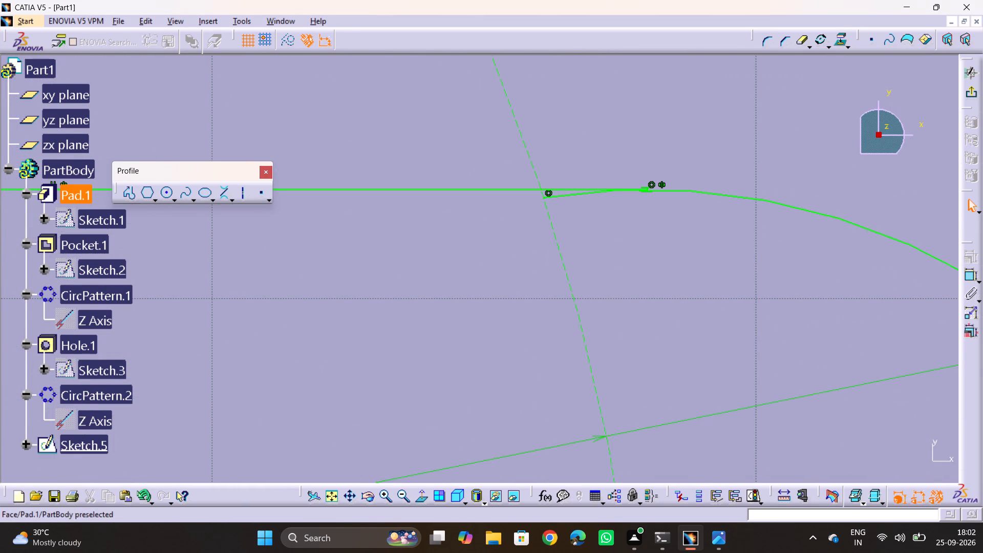
left_click(802, 47)
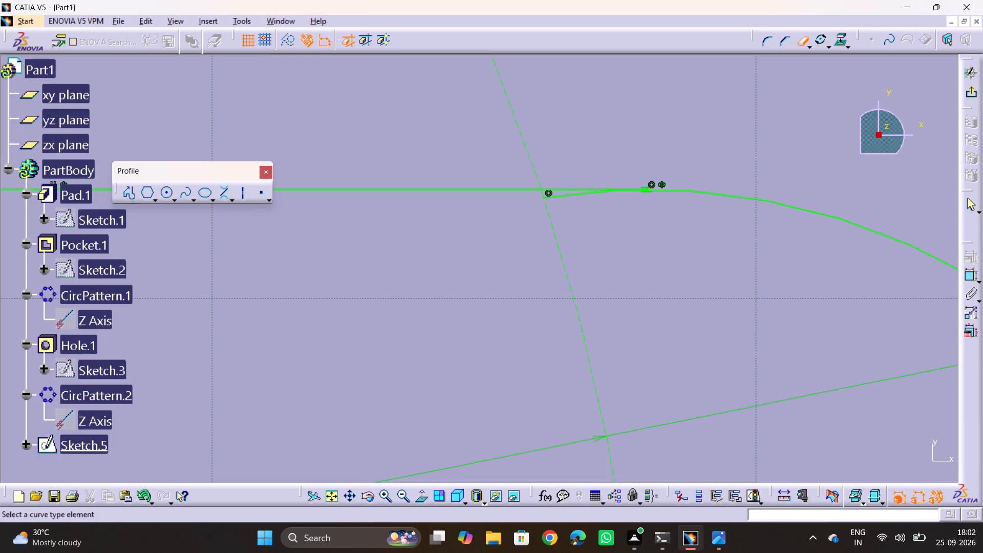
left_click(570, 197)
key("Escape")
key("Escape")
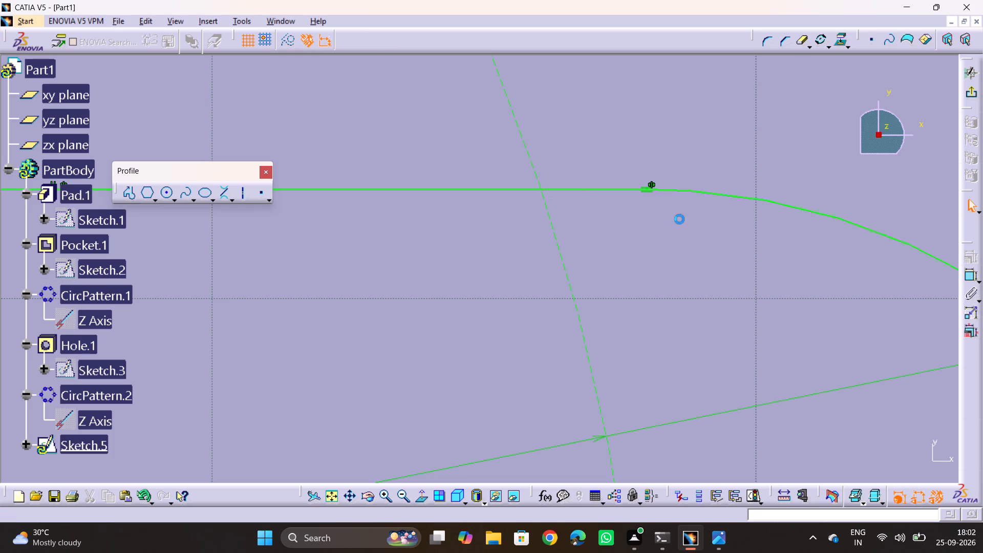
key("Escape")
key("Escape")
key("Escape")
Quick-trim the excess end of the original lug's 24 mm arc beyond its lower side line.
middle_click_drag(602, 241, 635, 398, "ctrl")
middle_click_drag(632, 386, 650, 160)
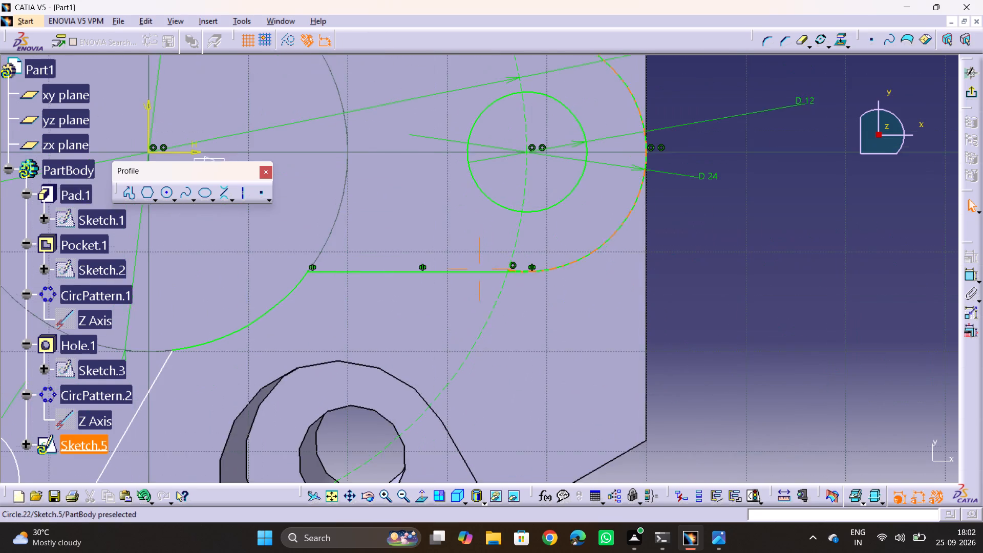
middle_click_drag(523, 263, 538, 202, "ctrl")
left_click(801, 43)
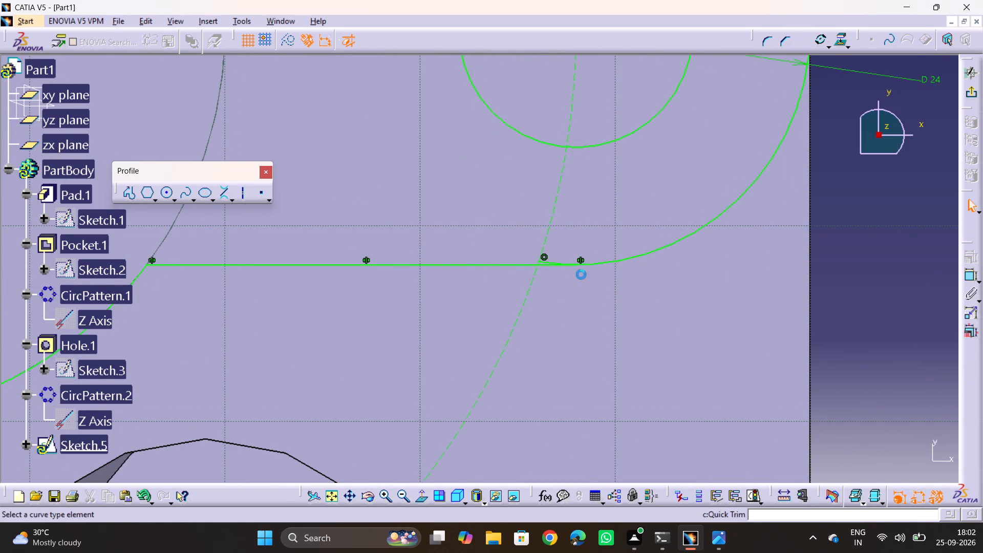
left_click(553, 261)
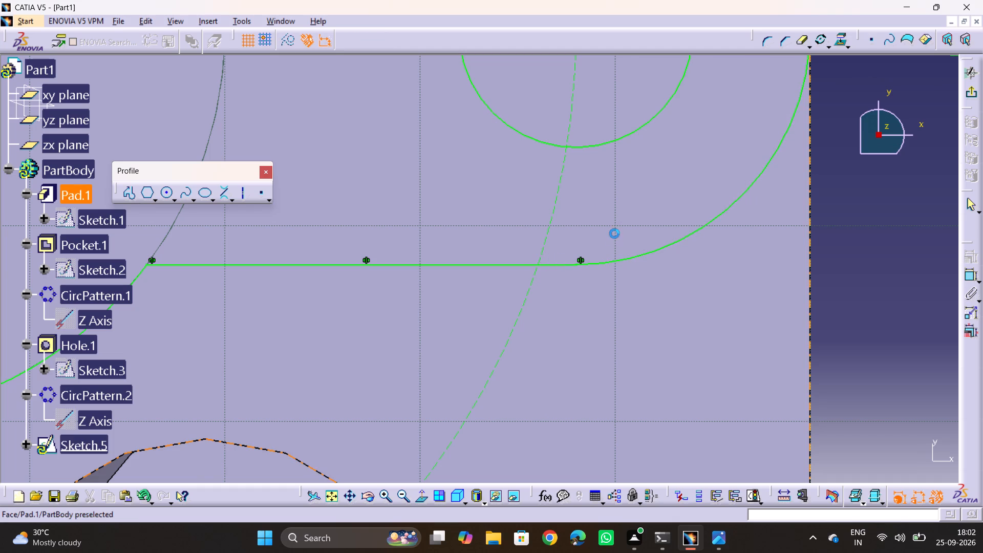
Quick-trim the excess arc end beside the right side line of the lower-left duplicated lug.
middle_click_drag(609, 224, 609, 294, "ctrl")
middle_click_drag(309, 340, 708, 165)
middle_click_drag(495, 327, 548, 201, "ctrl")
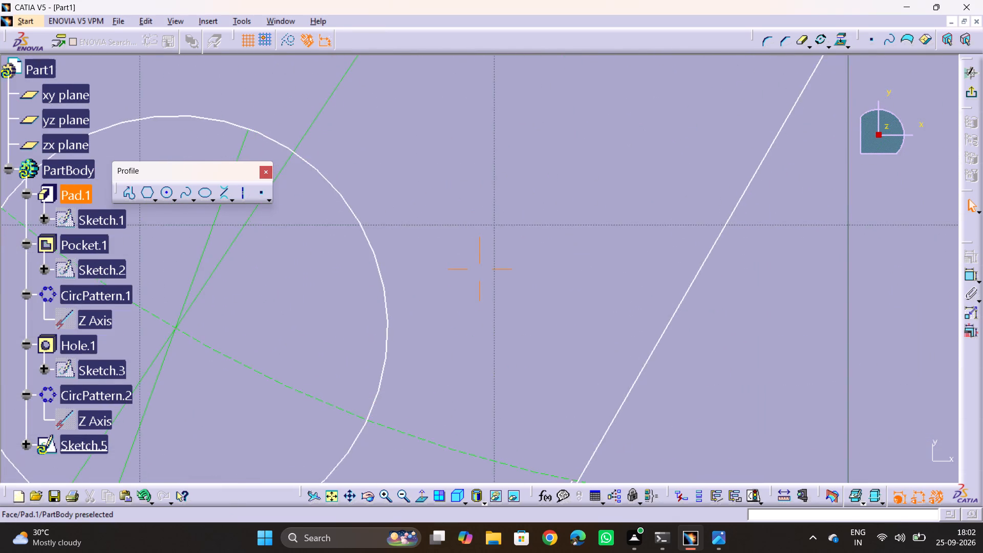
middle_click_drag(549, 271, 612, 58)
left_click(796, 38)
left_click(798, 42)
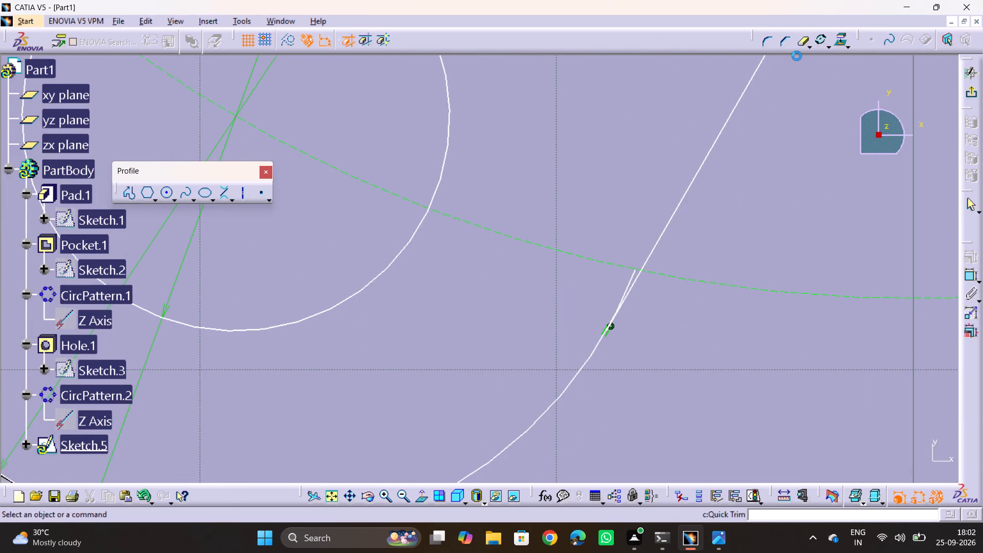
double_click(804, 38)
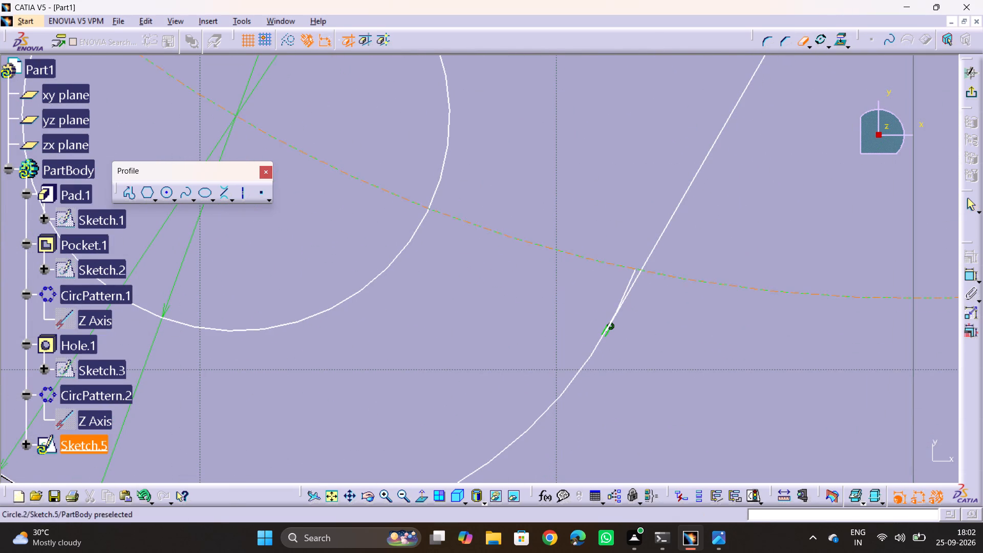
middle_click_drag(604, 272, 647, 223, "ctrl")
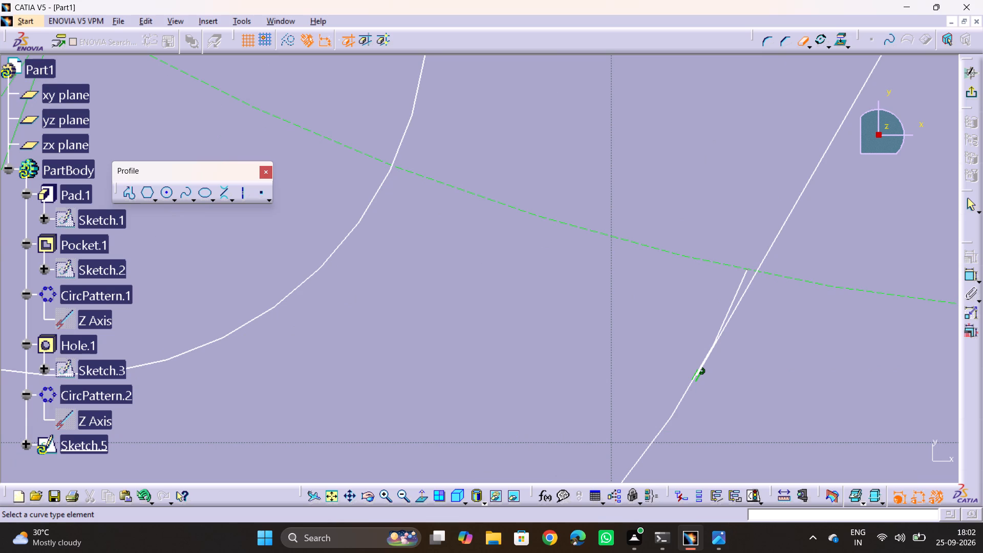
left_click(726, 316)
Quick-trim the excess arc end beside the left side line of the lower-left duplicated lug.
middle_click_drag(575, 272, 780, 368)
middle_click_drag(452, 264, 747, 367)
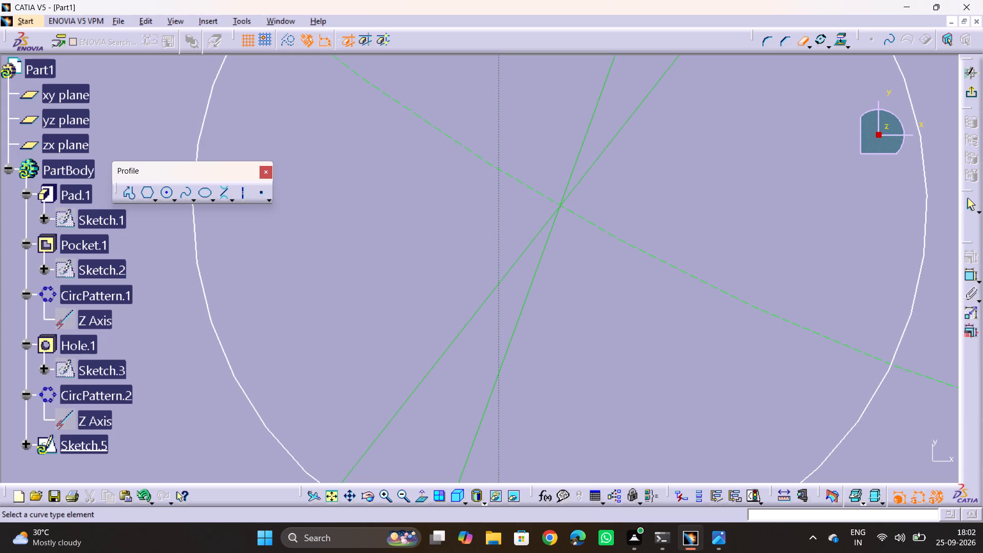
middle_click_drag(504, 316, 542, 353)
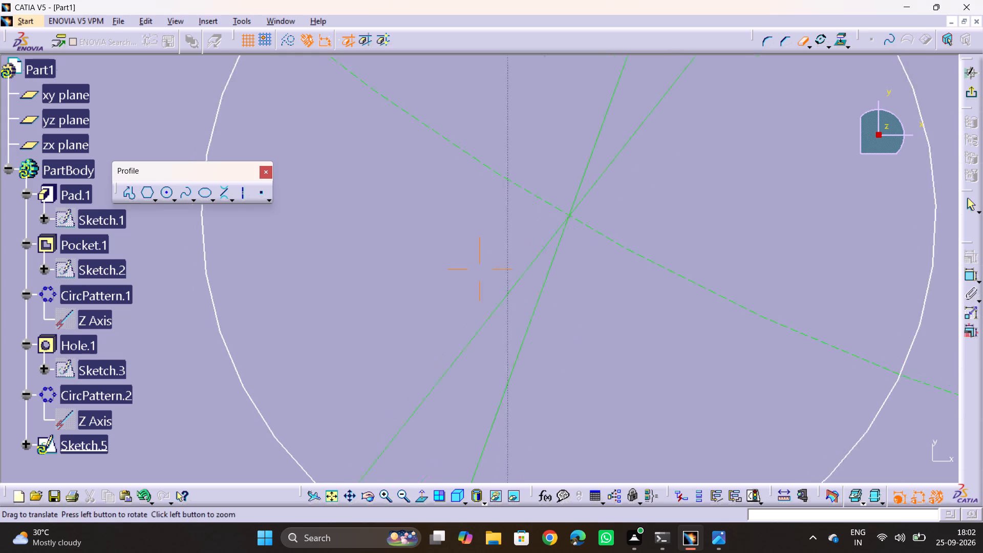
middle_click_drag(542, 353, 651, 393)
middle_click_drag(617, 361, 982, 388)
middle_click_drag(557, 282, 592, 392, "ctrl")
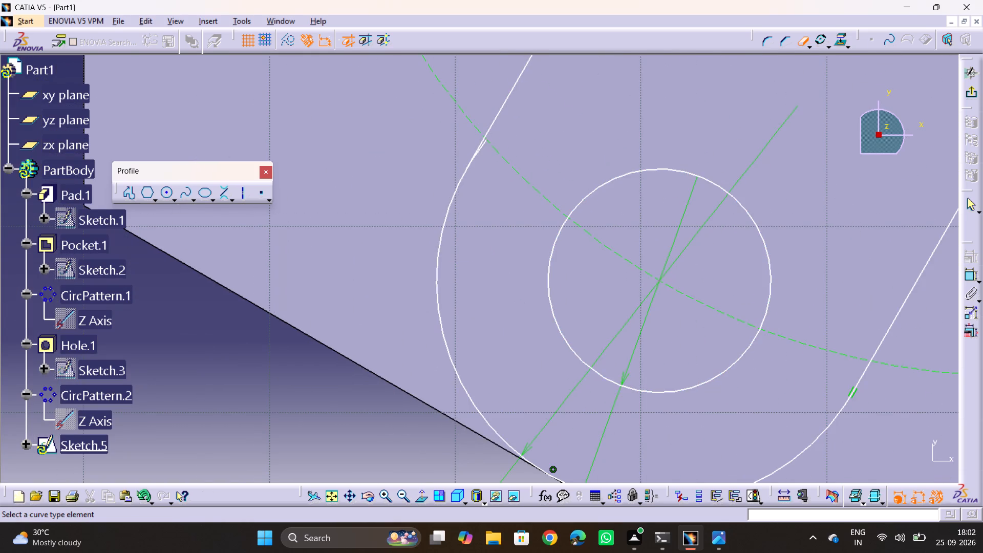
middle_click_drag(486, 181, 486, 134, "ctrl")
middle_click_drag(487, 135, 593, 466)
middle_click_drag(615, 396, 652, 287, "ctrl")
middle_click_drag(656, 359, 612, 160)
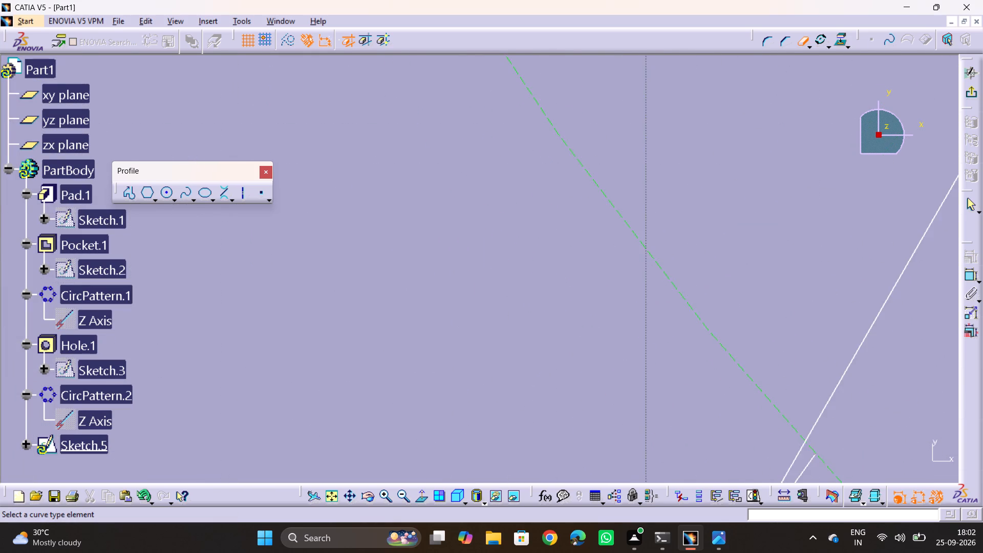
middle_click_drag(680, 308, 547, 101)
left_click(652, 295)
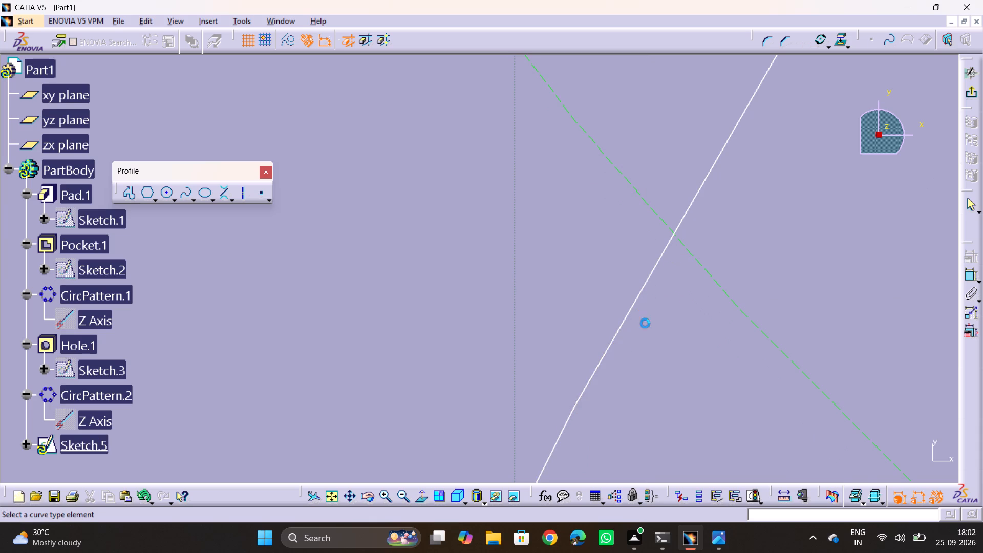
Quick-trim the excess arc end beside the left side line of the upper-left duplicated lug.
middle_click_drag(576, 211, 627, 328, "ctrl")
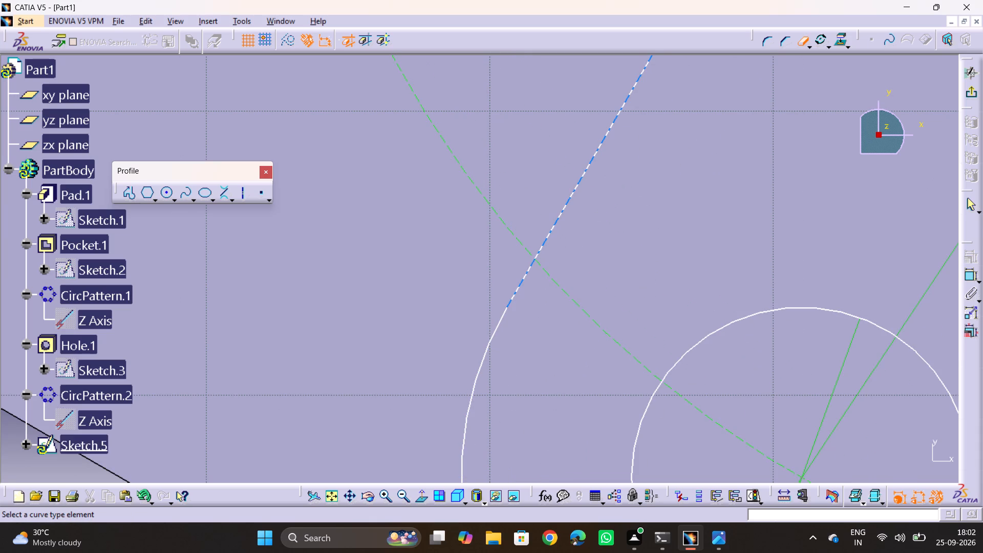
middle_click_drag(559, 221, 596, 325, "ctrl")
middle_click_drag(483, 164, 523, 388)
middle_click_drag(615, 134, 585, 356)
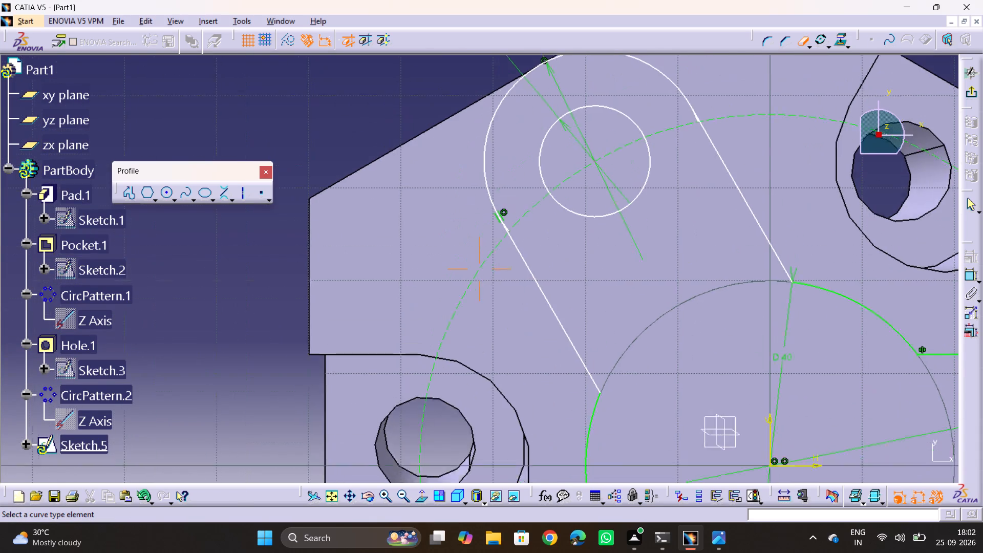
middle_click_drag(585, 356, 583, 359)
middle_click_drag(480, 254, 517, 151, "ctrl")
middle_click_drag(569, 175, 573, 109, "ctrl")
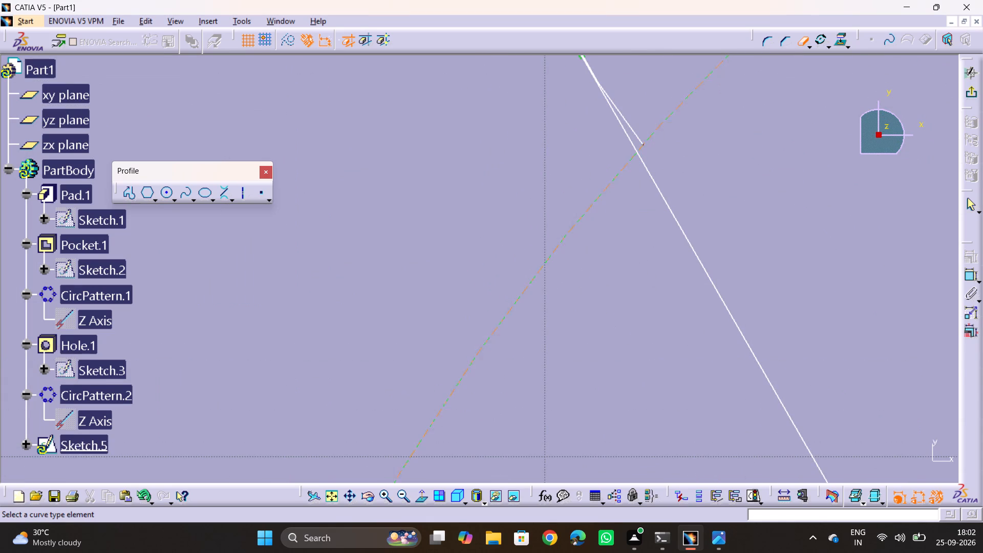
left_click(639, 139)
Quick-trim the excess arc end beside the right side line of the upper-left duplicated lug, and exit the sketch.
middle_click_drag(727, 150, 697, 317, "ctrl")
middle_click_drag(711, 111, 722, 89, "ctrl")
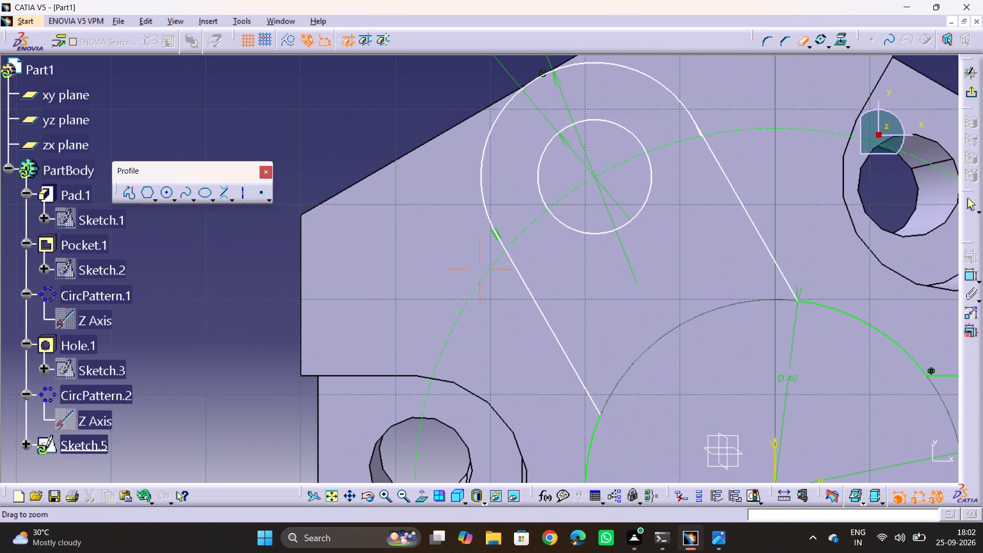
middle_click_drag(722, 89, 726, 57, "ctrl")
middle_click_drag(730, 92, 474, 368)
middle_click_drag(564, 308, 585, 242, "ctrl")
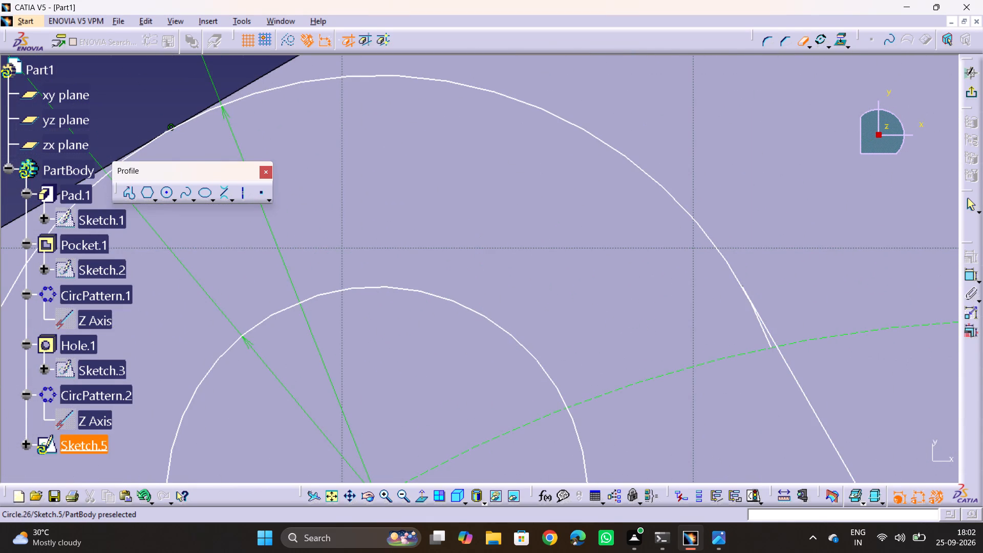
left_click(766, 343)
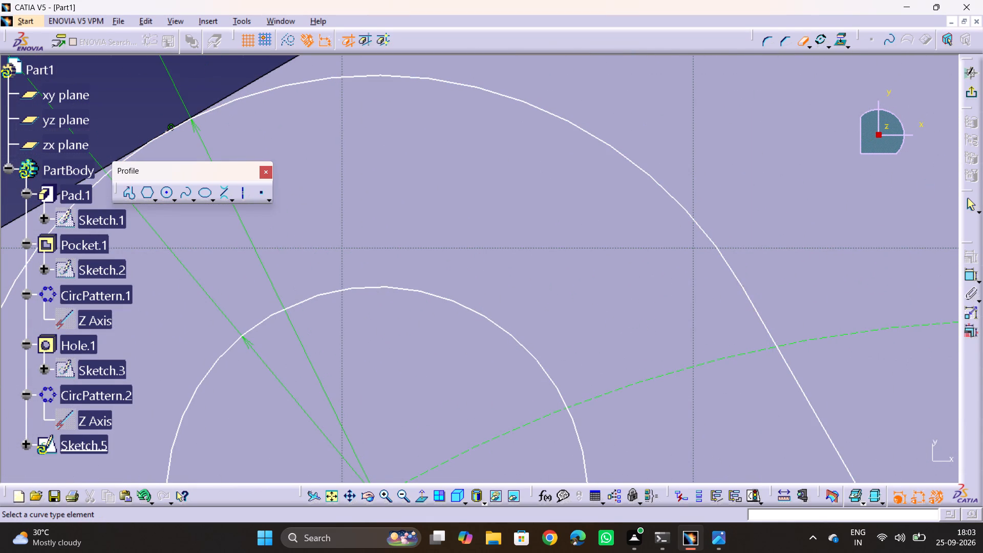
left_click(969, 97)
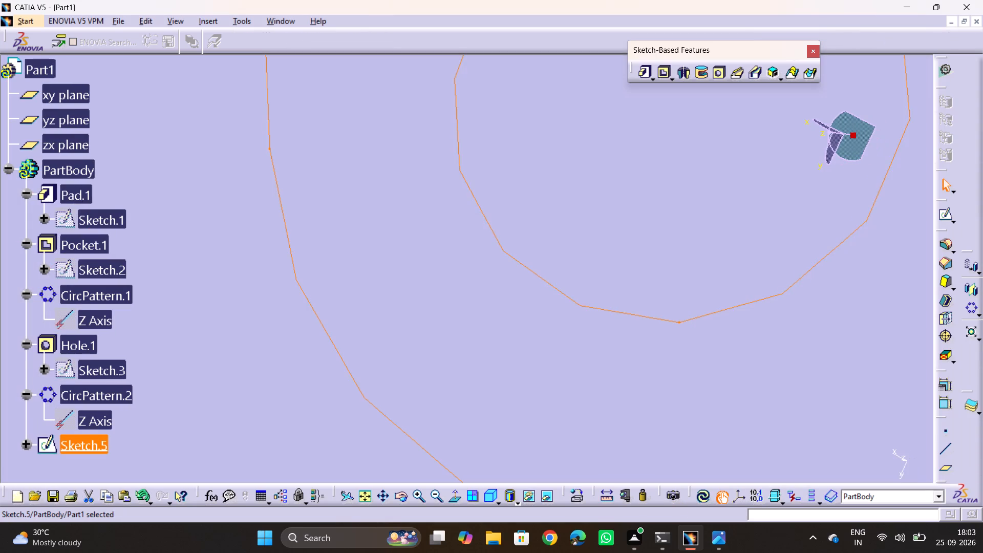
Check the pad height in the drawing and extrude the three-lug profile (Sketch.5) as a 30 mm pad.
middle_click_drag(613, 233, 630, 411, "ctrl")
left_click(726, 346)
middle_click_drag(634, 312, 694, 511)
middle_click_drag(689, 271, 576, 388)
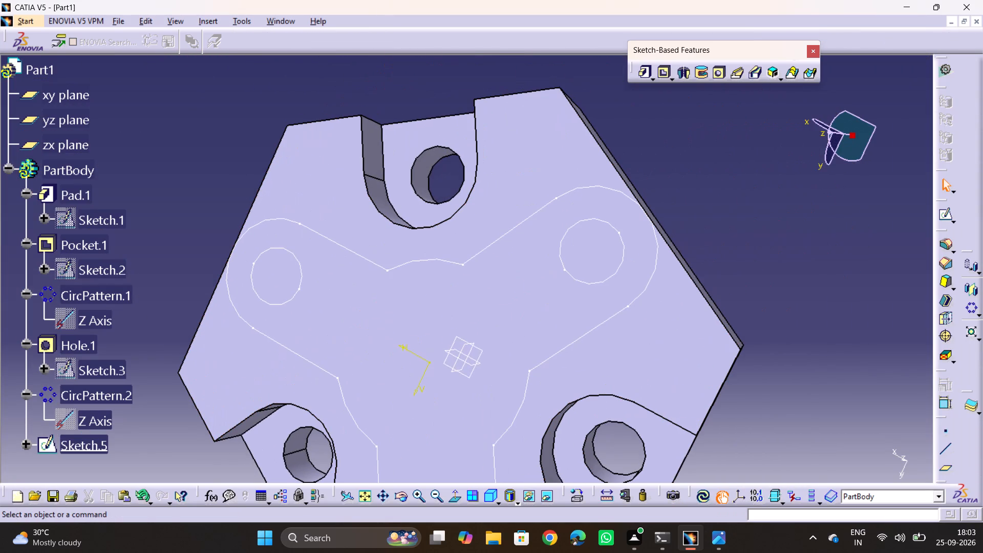
middle_click_drag(698, 196, 706, 173)
middle_click_drag(737, 127, 748, 159, "ctrl")
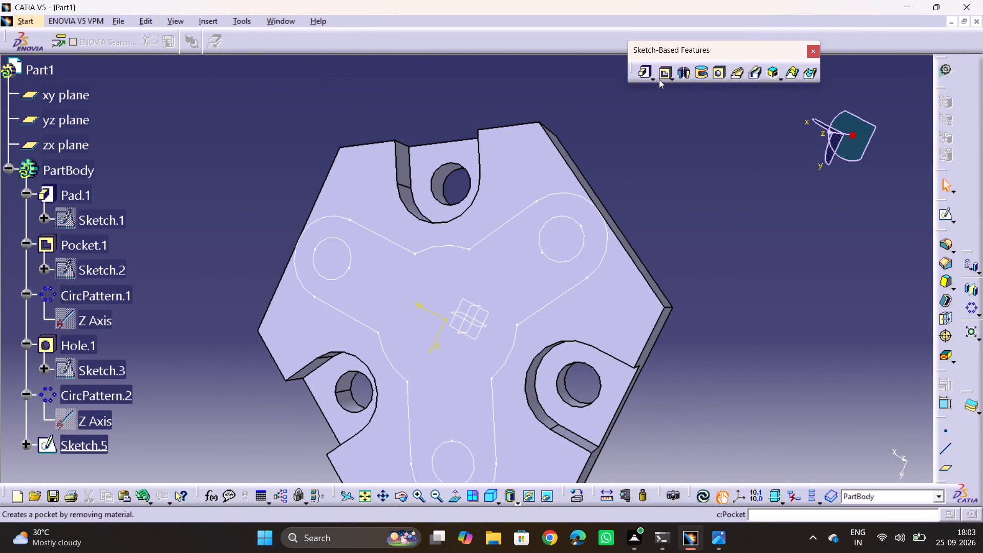
left_click(651, 69)
left_click(646, 74)
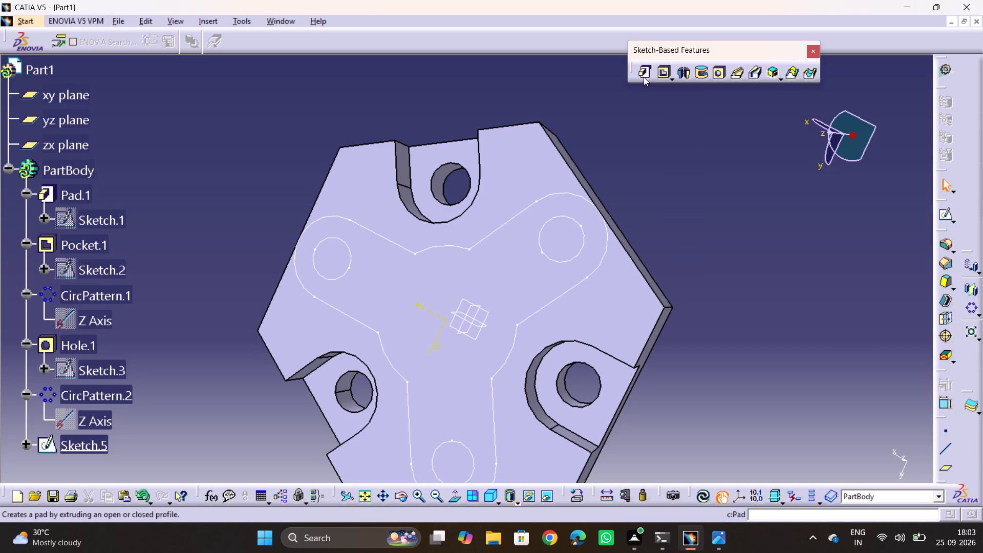
left_click(644, 77)
left_click(576, 282)
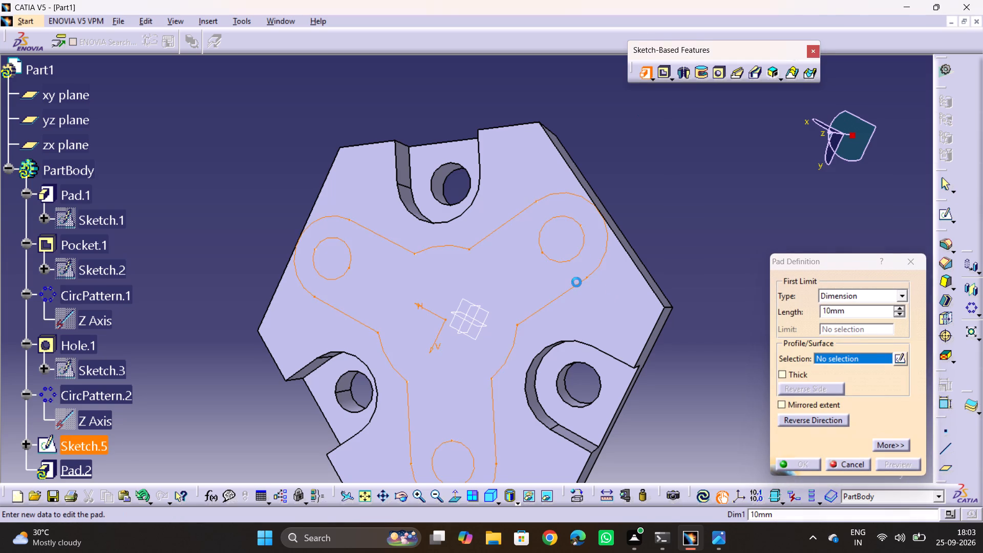
middle_click_drag(706, 283, 706, 223)
key("alt+Tab")
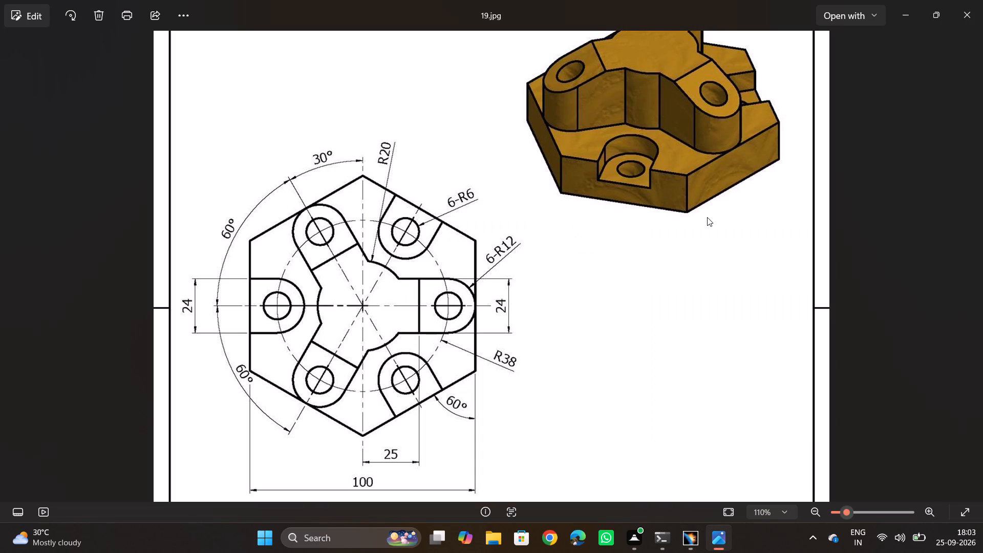
middle_click_drag(592, 207, 625, 117)
middle_click_drag(613, 283, 613, 157)
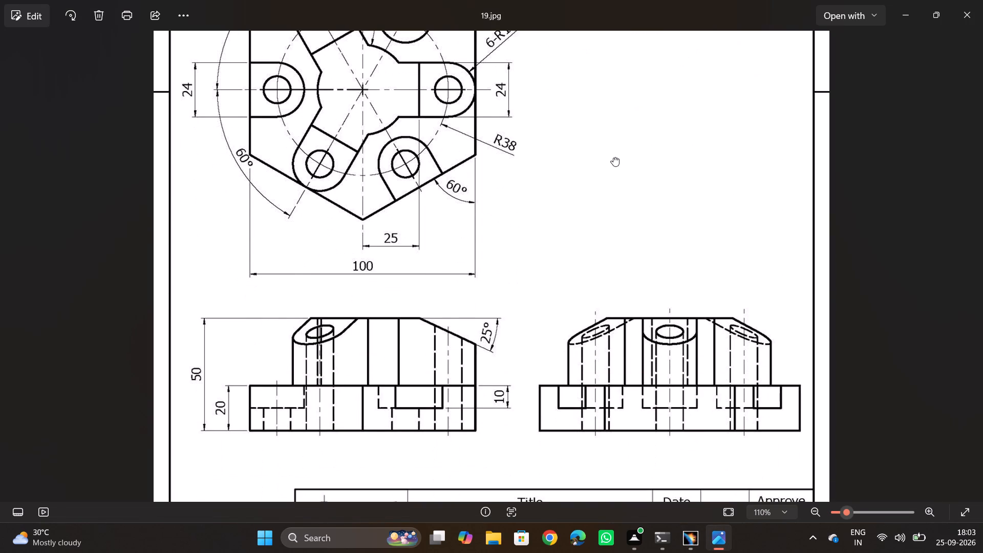
key("alt+Tab")
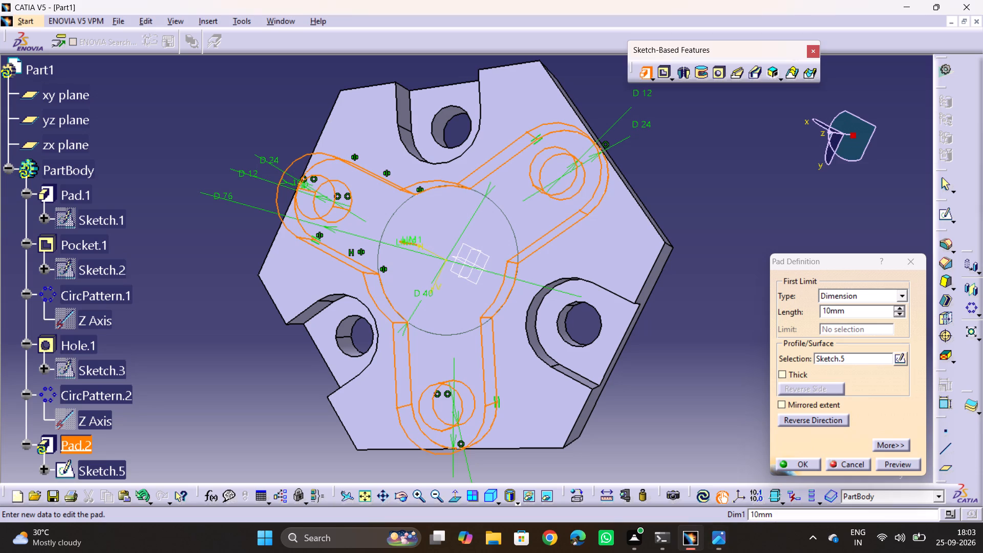
double_click(847, 309)
type("30")
key("Return")
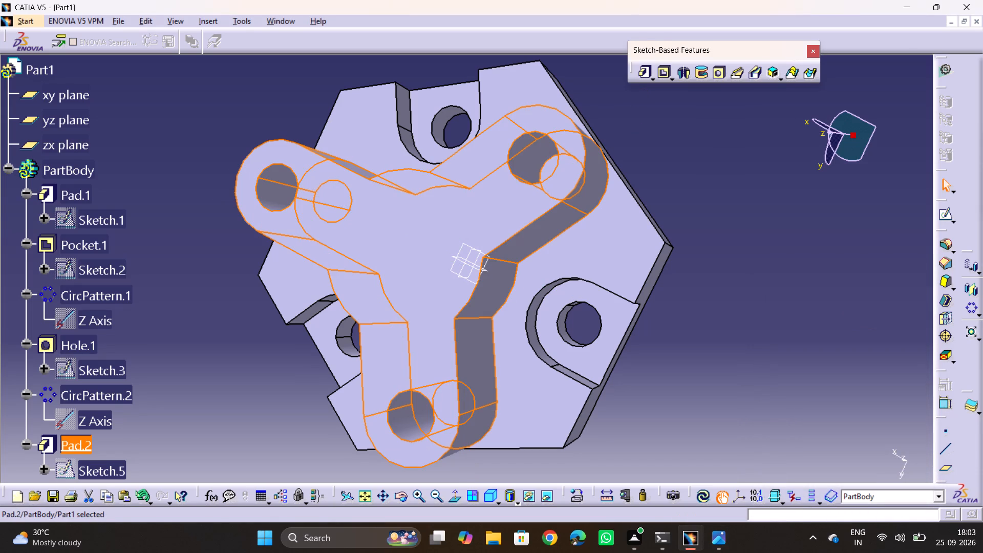
left_click(780, 312)
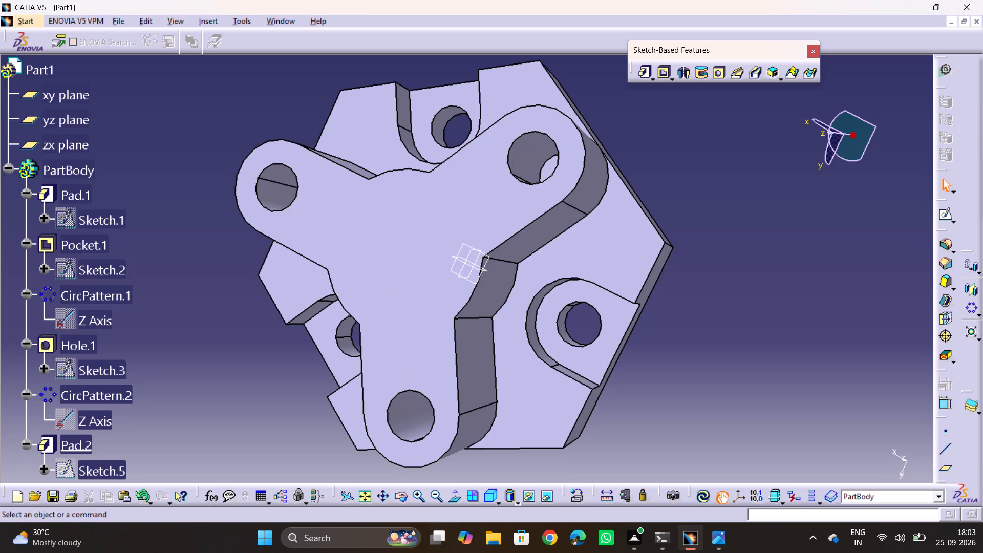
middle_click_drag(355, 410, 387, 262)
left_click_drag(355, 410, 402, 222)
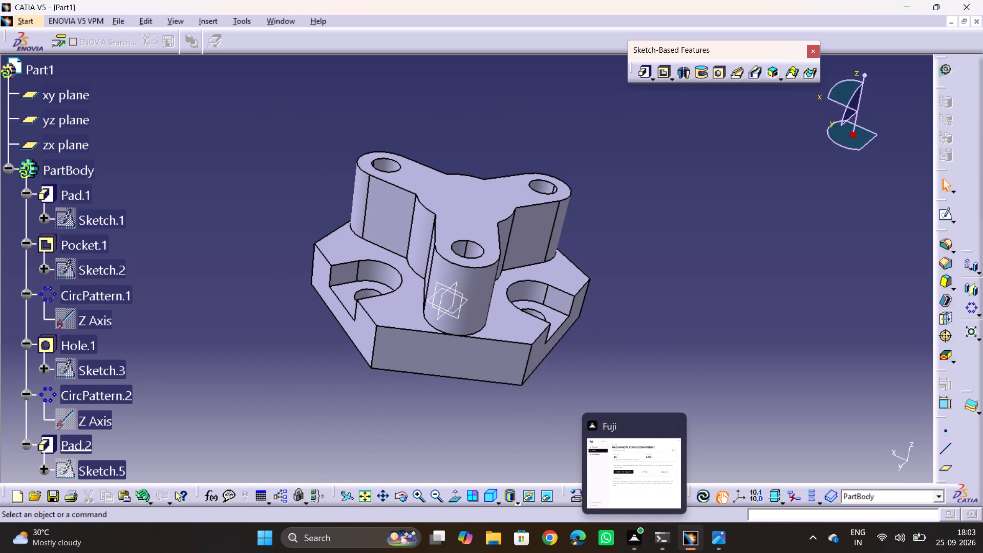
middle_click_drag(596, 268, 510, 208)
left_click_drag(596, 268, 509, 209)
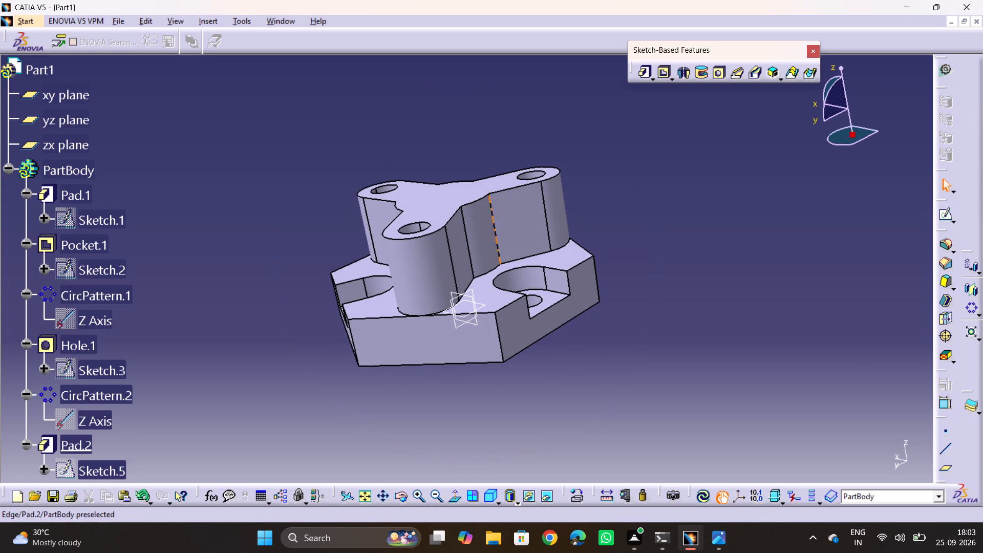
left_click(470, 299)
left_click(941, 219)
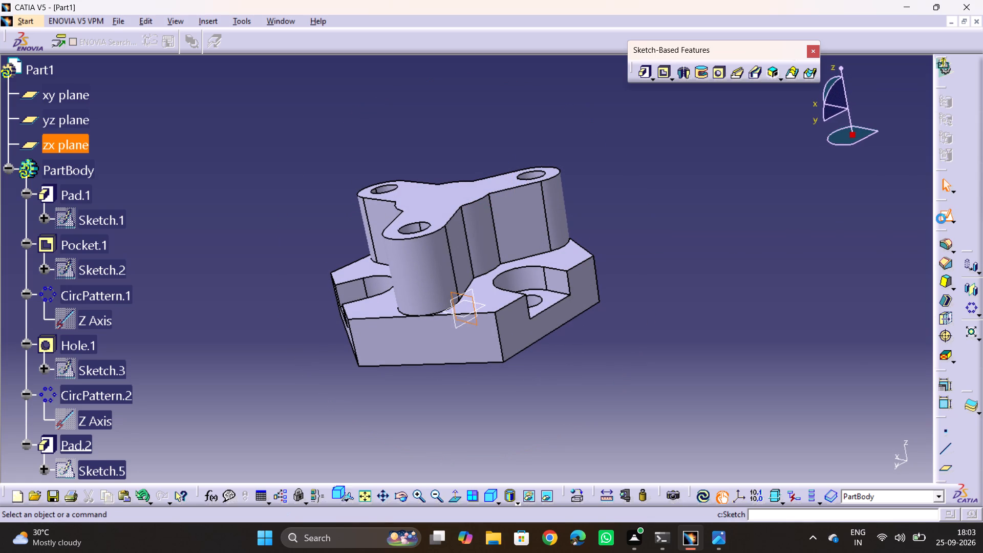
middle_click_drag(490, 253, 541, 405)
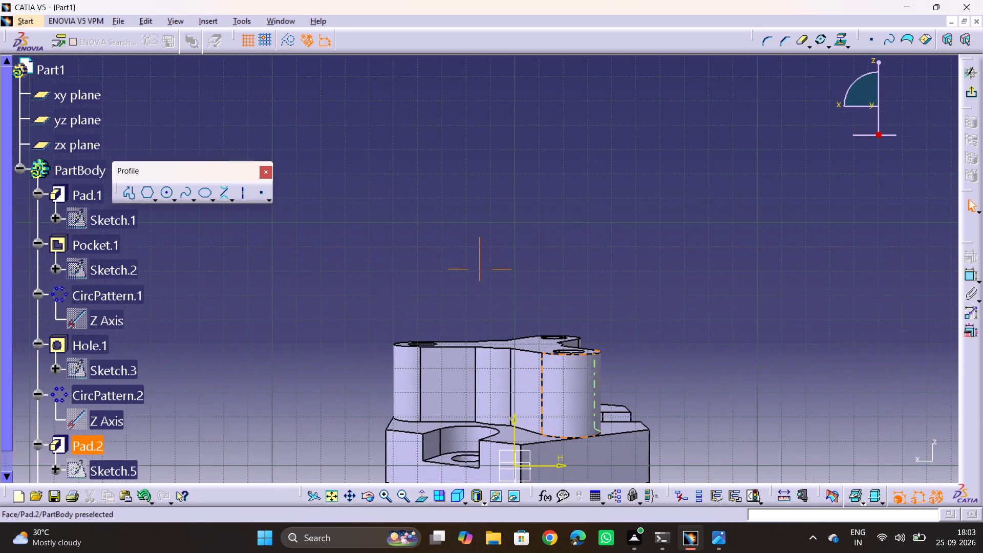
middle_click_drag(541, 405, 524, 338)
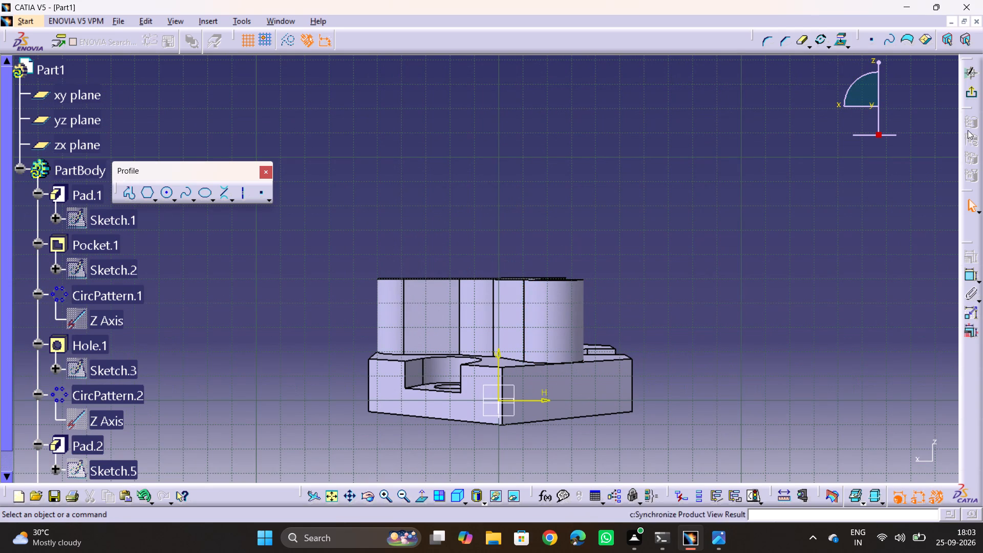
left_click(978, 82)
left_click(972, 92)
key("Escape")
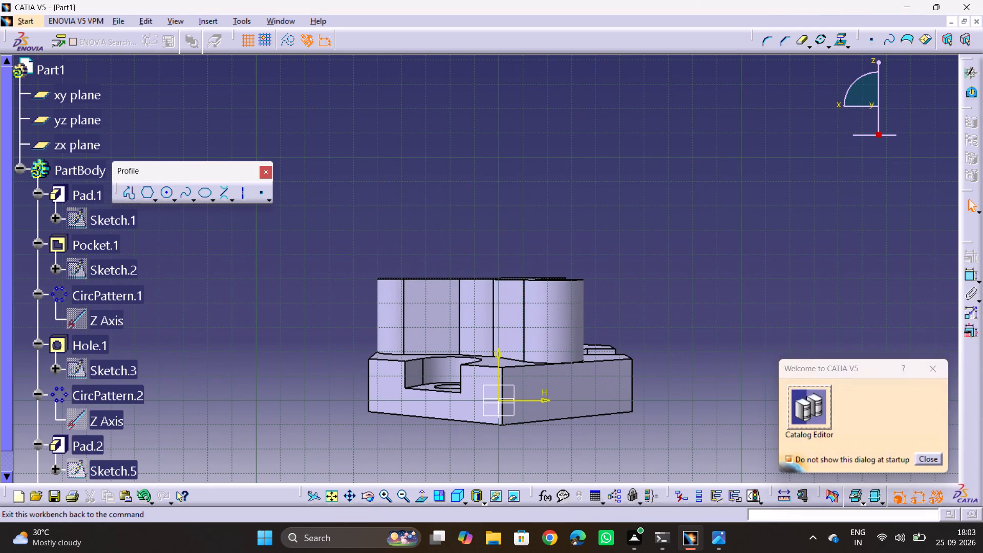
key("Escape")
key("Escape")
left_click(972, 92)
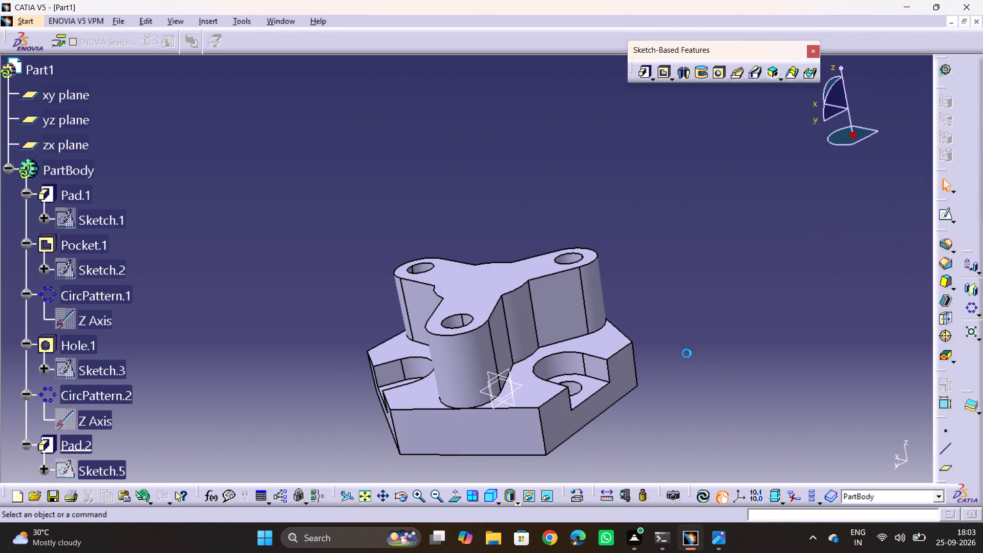
Open a new sketch on the zx plane.
left_click(687, 353)
left_click(509, 375)
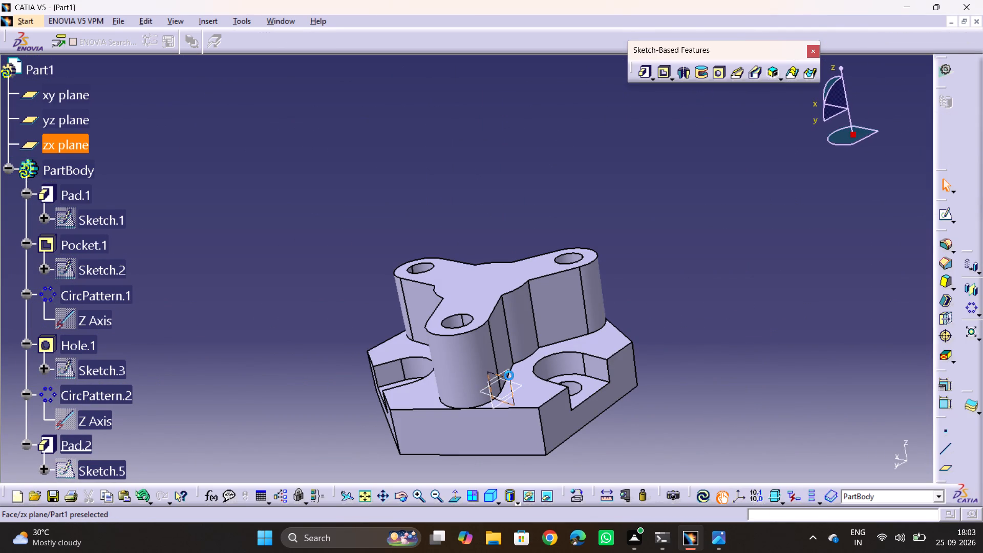
left_click(942, 219)
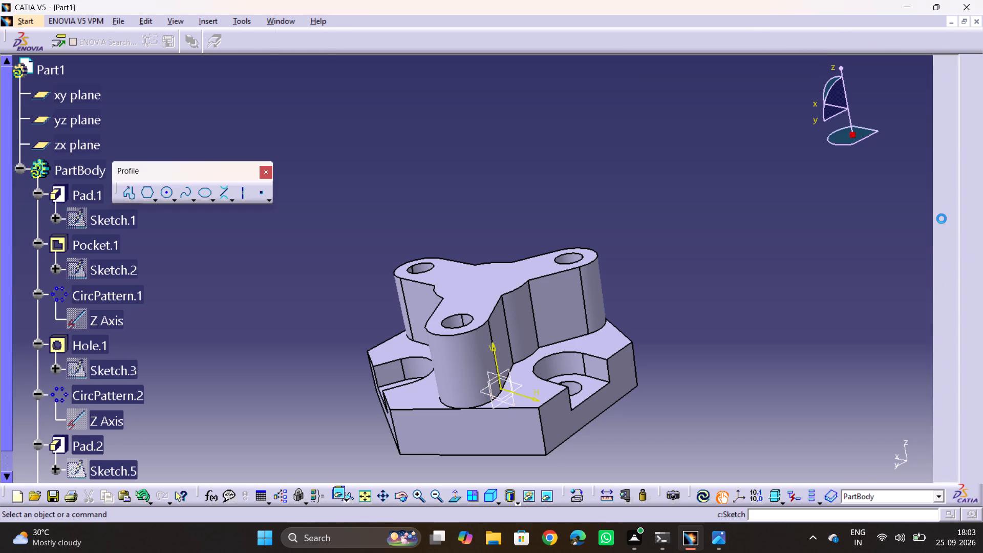
left_click(813, 219)
middle_click_drag(709, 260, 718, 208, "ctrl")
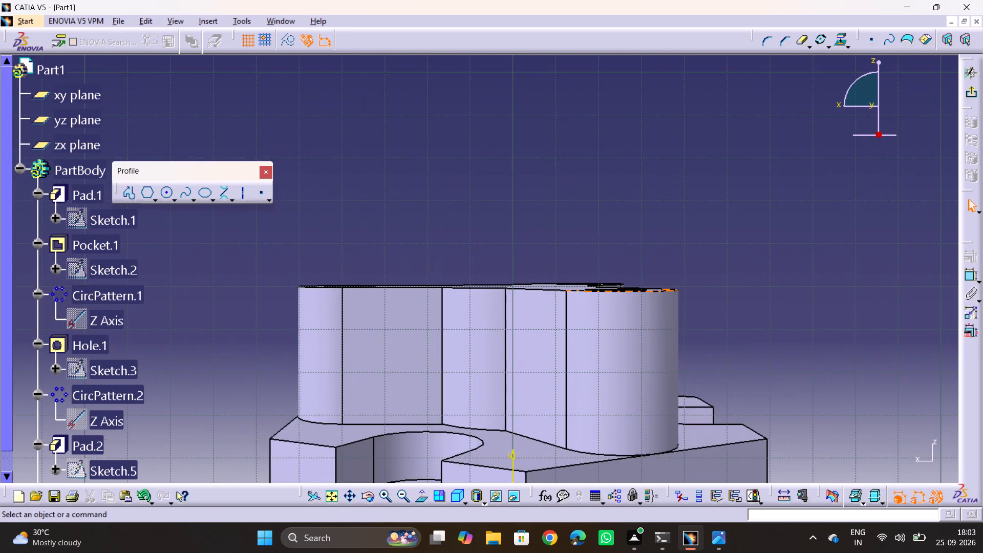
middle_click_drag(634, 305, 664, 207)
Study the sloped lug tops in the drawing's front view and compare them with the sketch plane and lugs in the model.
key("alt+Tab")
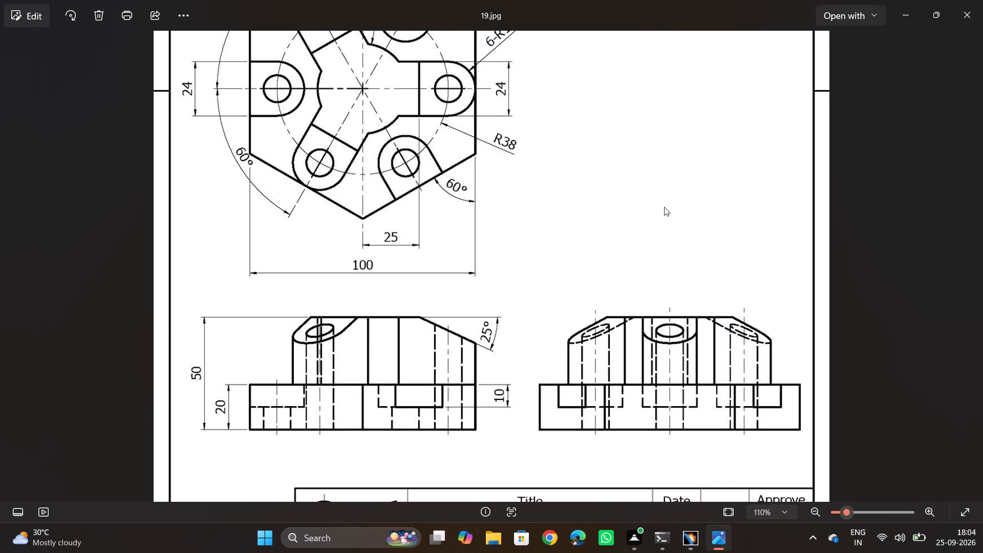
key("alt+Tab")
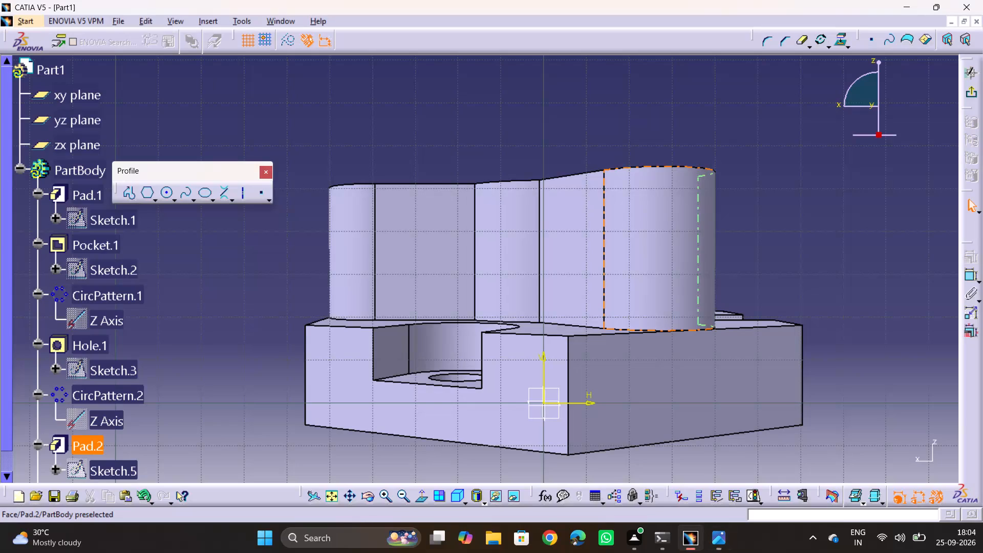
middle_click_drag(531, 351, 453, 328)
key("alt+Tab")
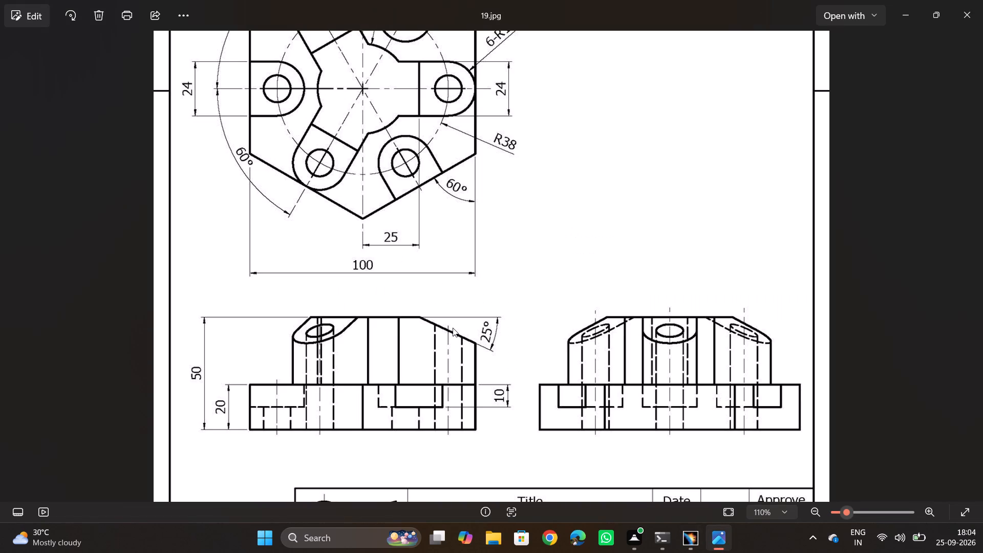
middle_click_drag(486, 342, 504, 402)
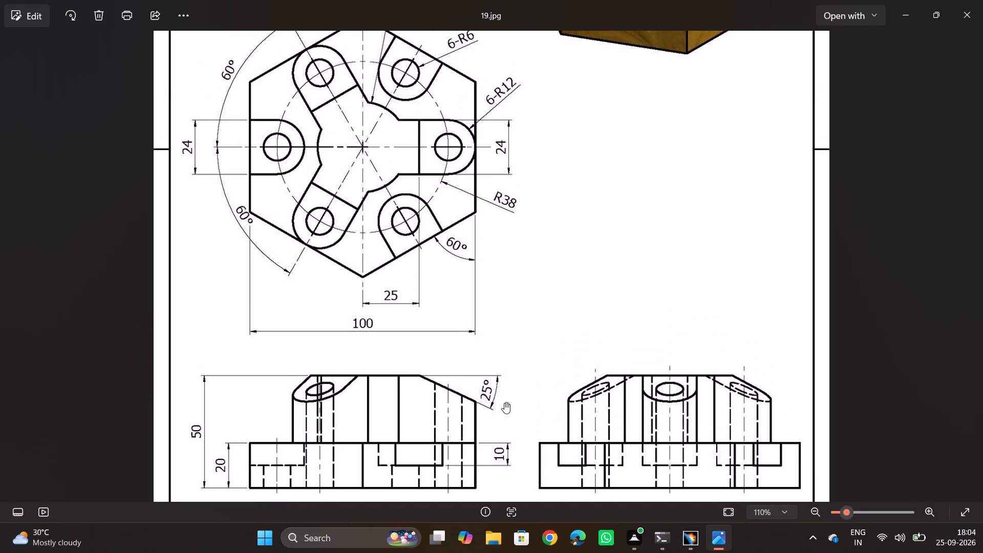
key("alt+Tab")
middle_click_drag(597, 274, 604, 274)
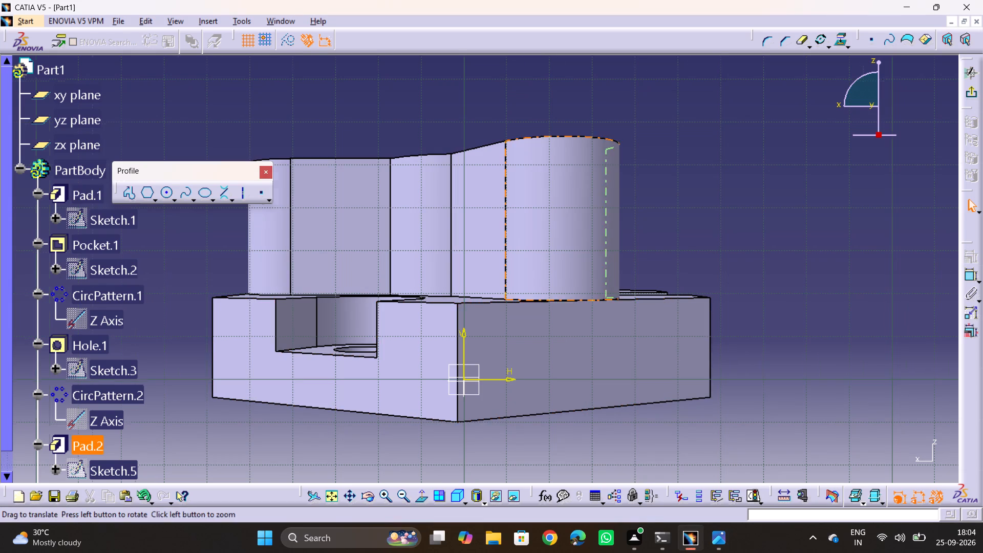
middle_click_drag(604, 274, 640, 307)
scroll(634, 304, "down", 1)
middle_click_drag(634, 304, 721, 410)
left_click_drag(634, 304, 719, 410)
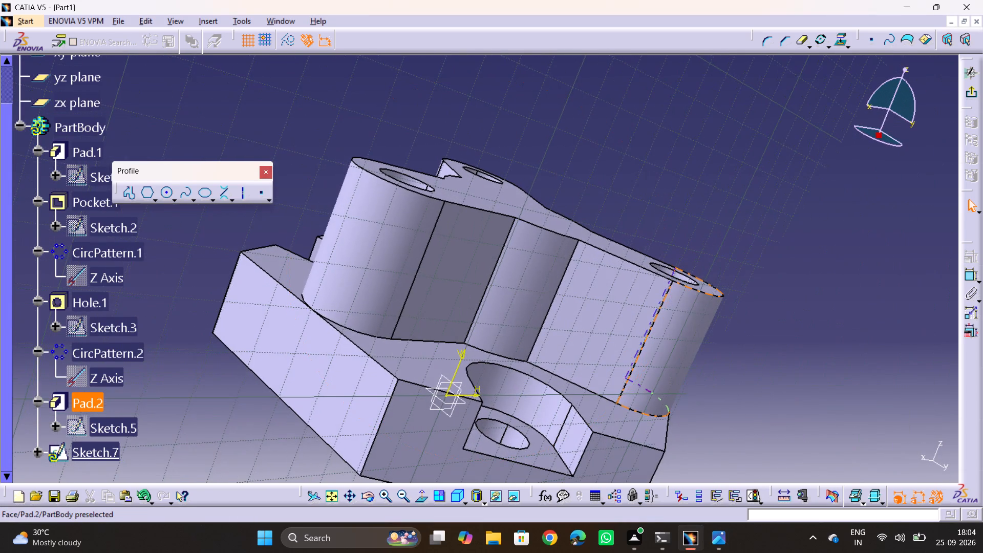
middle_click_drag(404, 289, 323, 333)
left_click_drag(404, 289, 323, 333)
middle_click_drag(548, 334, 543, 260)
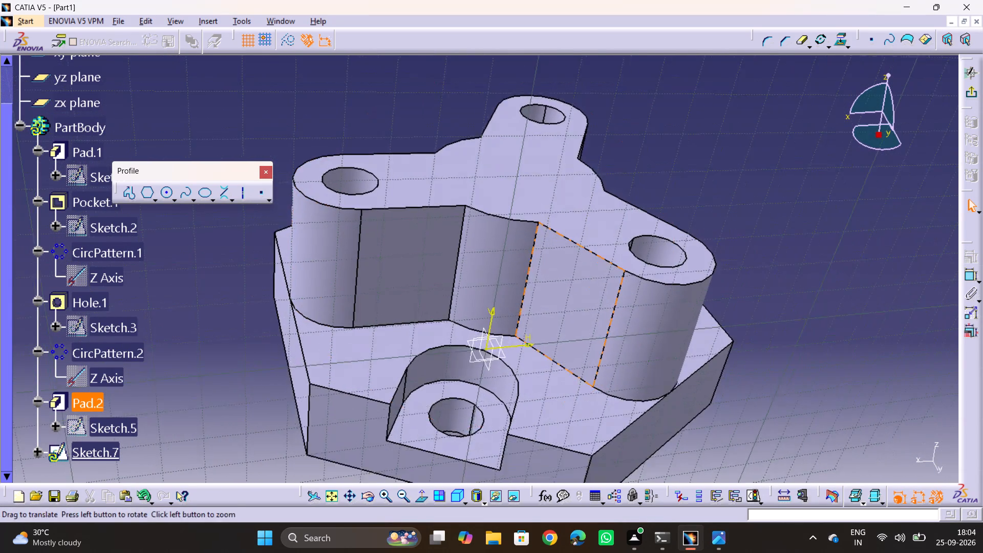
middle_click_drag(543, 260, 539, 213)
middle_click_drag(522, 208, 528, 320)
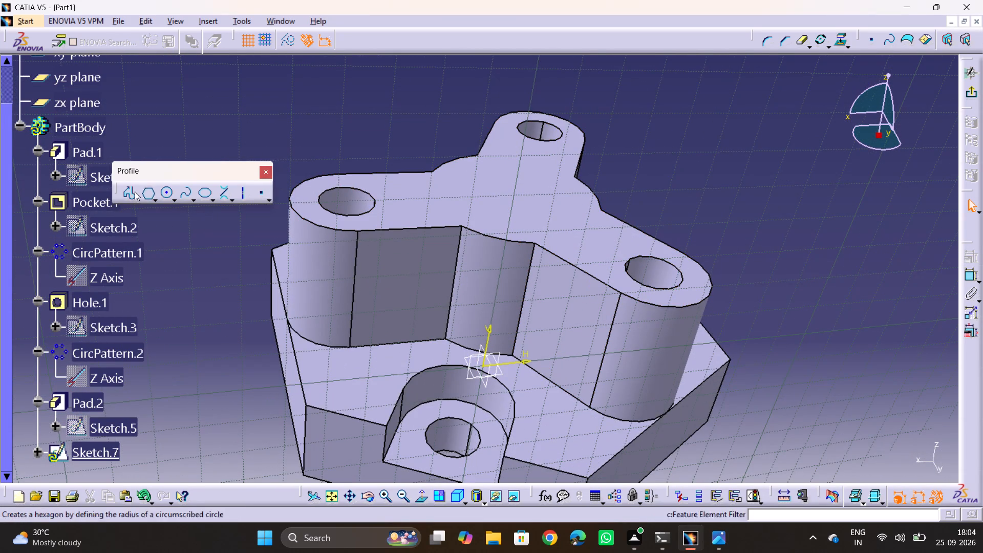
With the Profile tool, sketch one horizontal line above the pad, starting near the vertical axis and extending outward past the lug.
left_click(126, 197)
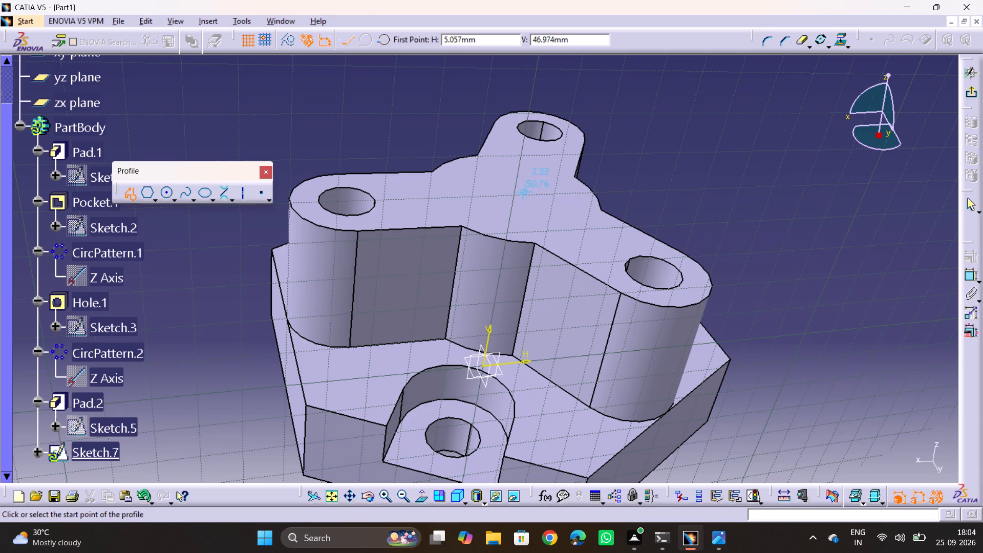
middle_click_drag(533, 208, 534, 144)
left_click_drag(533, 208, 534, 144)
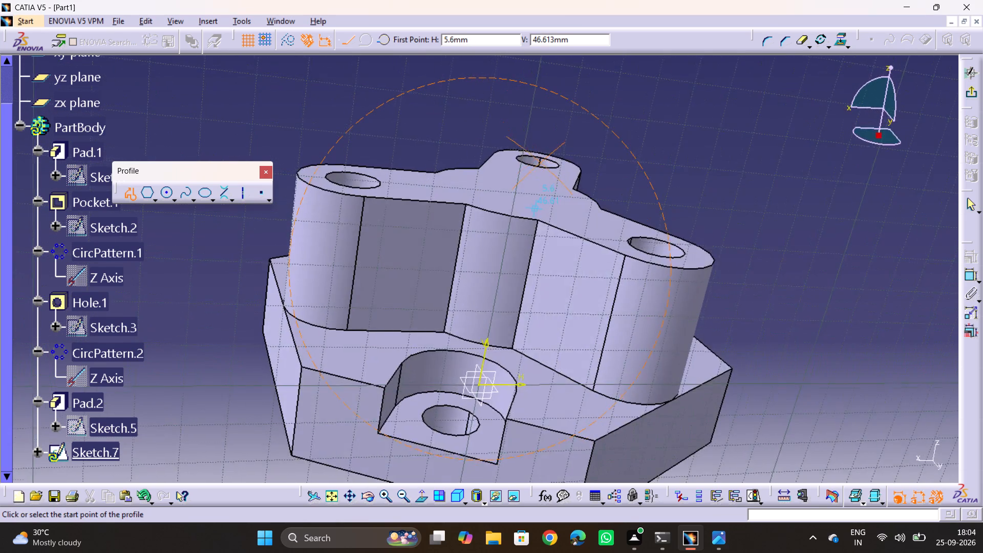
left_click_drag(534, 144, 533, 138)
middle_click_drag(534, 144, 533, 138)
left_click(527, 171)
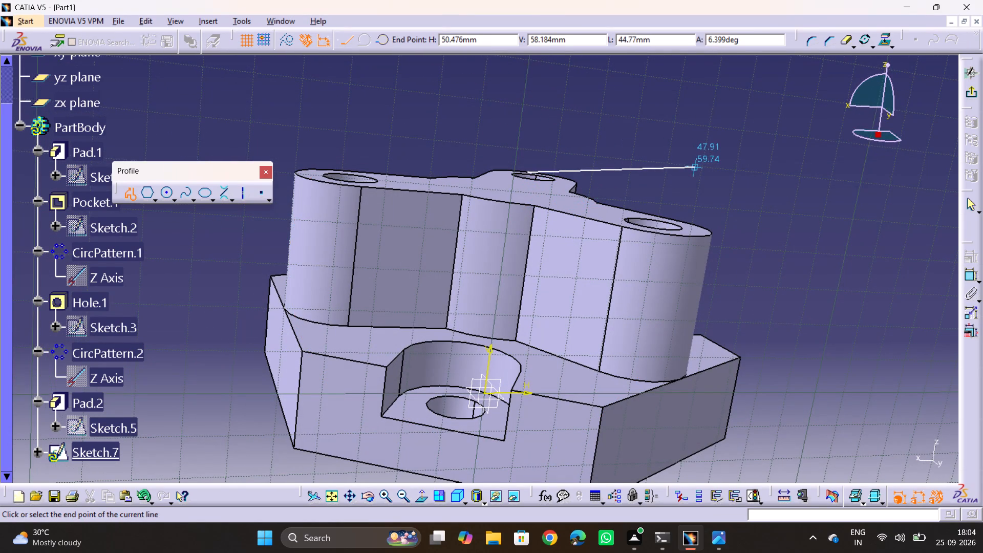
left_click(713, 190)
scroll(648, 257, "down", 1)
middle_click_drag(648, 257, 541, 239)
left_click_drag(648, 257, 541, 239)
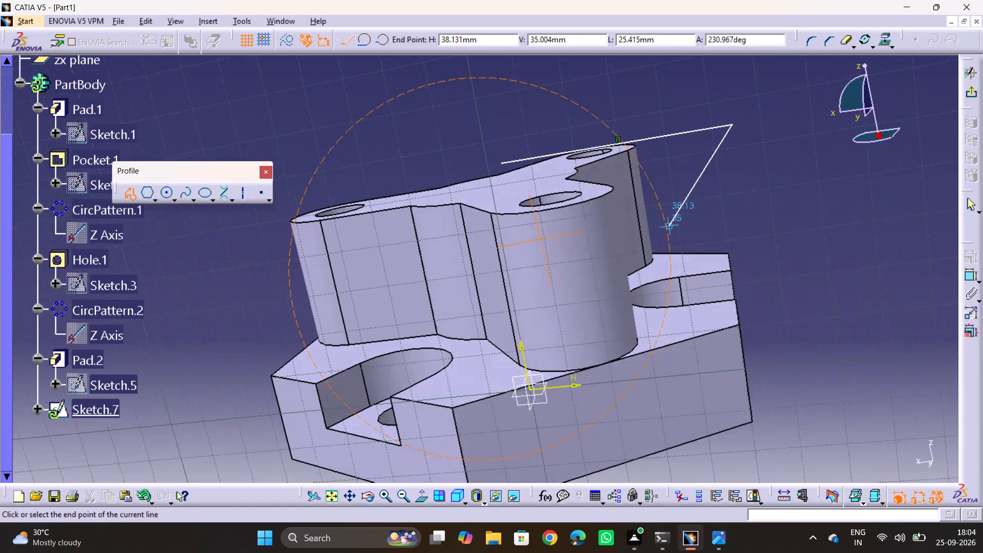
left_click_drag(541, 239, 547, 239)
middle_click_drag(541, 239, 557, 238)
key("Escape")
key("Escape")
key("Escape")
key("Escape")
Compare the sketched line's placement above the lug with the sloped lug top in the drawing's front view.
middle_click_drag(552, 293, 585, 282)
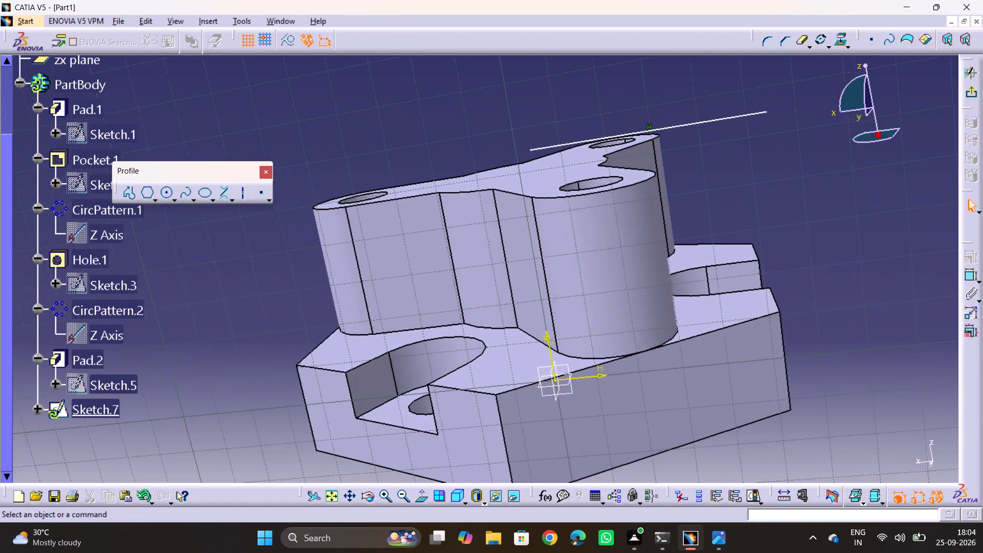
middle_click_drag(585, 282, 595, 282)
middle_click_drag(580, 258, 635, 231)
left_click_drag(580, 257, 635, 231)
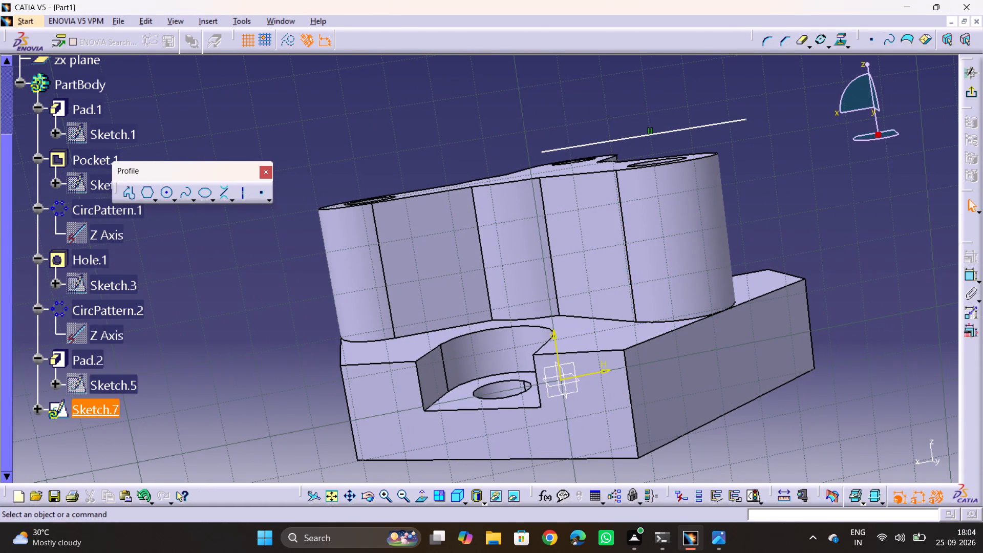
key("alt+Tab")
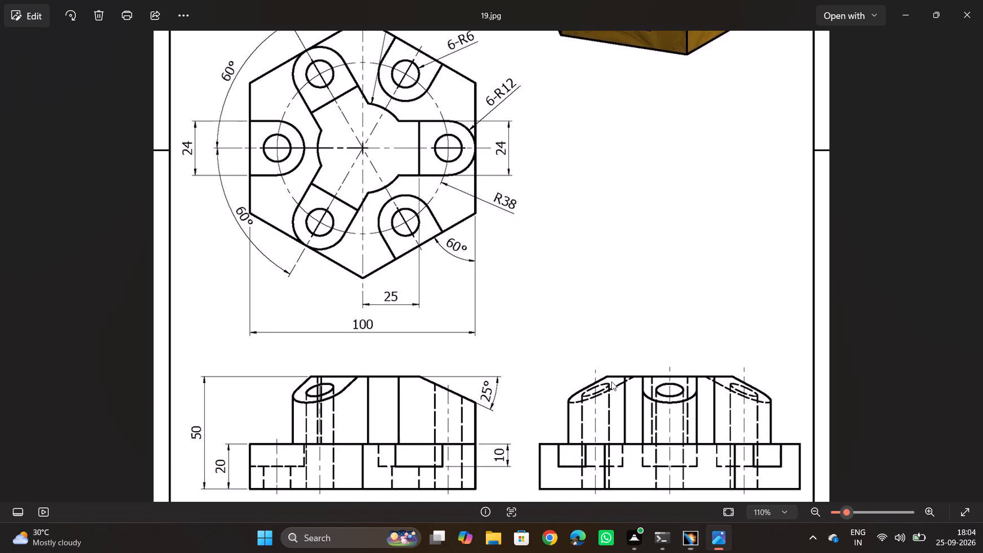
key("alt+Tab")
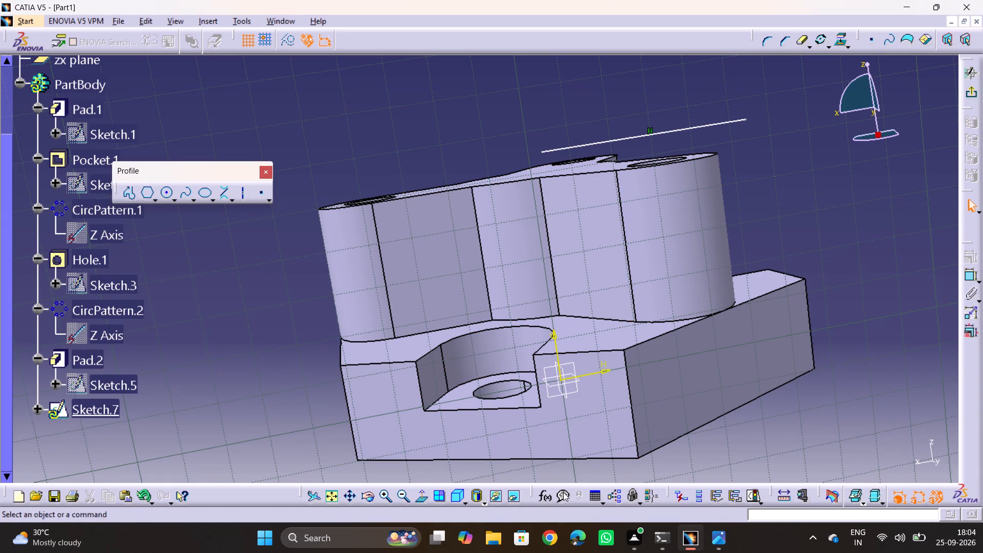
View the sketch face-on and constrain the horizontal line 50 mm above the horizontal axis.
left_click(422, 498)
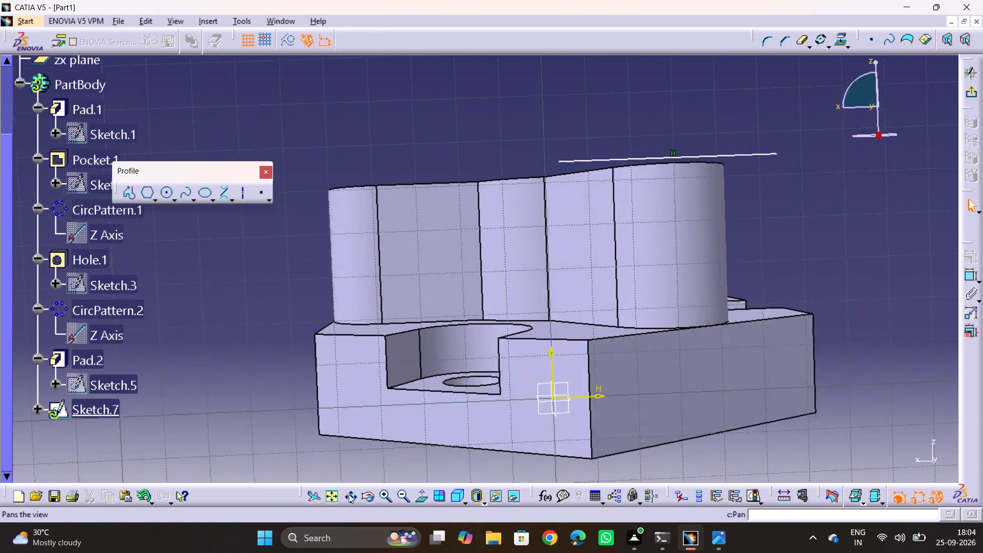
left_click(337, 495)
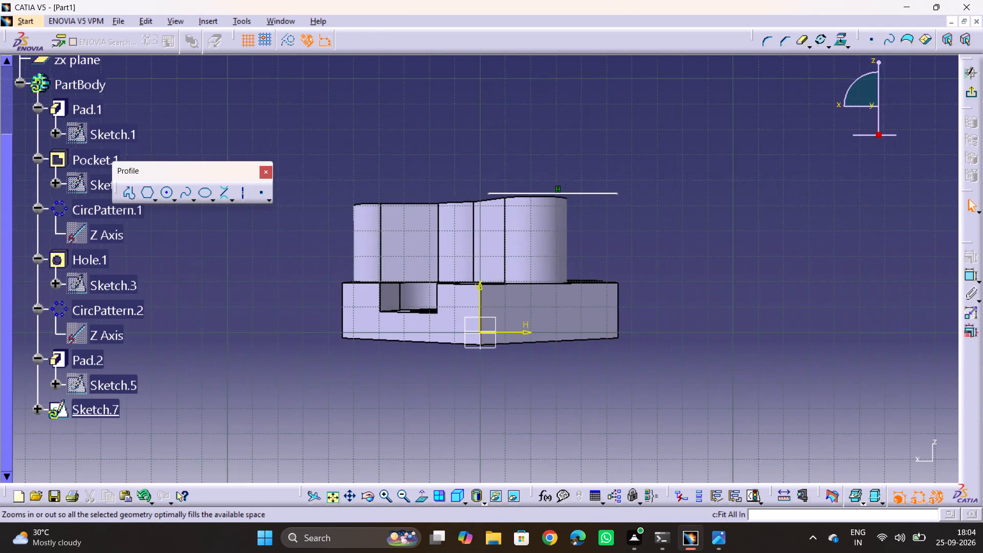
middle_click_drag(449, 341, 445, 308, "ctrl")
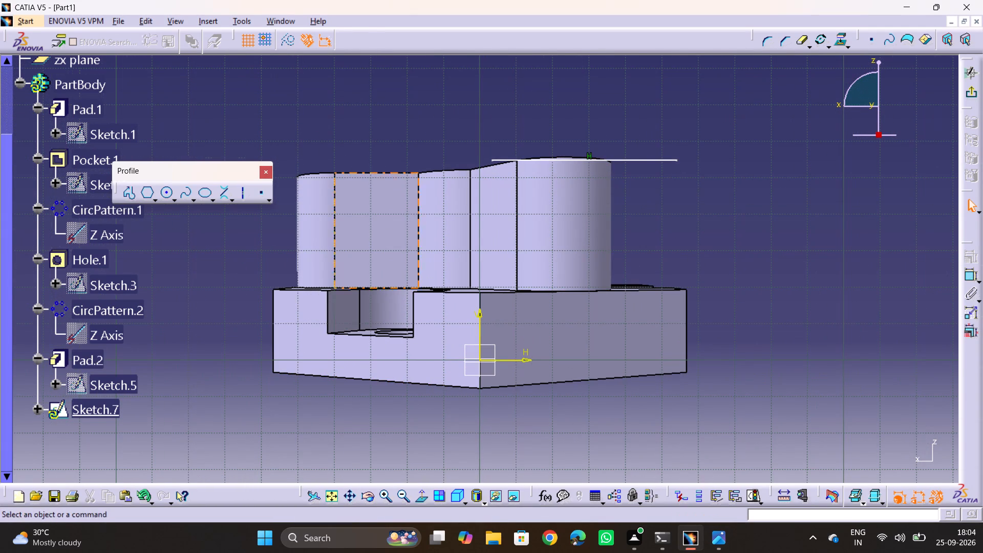
left_click(974, 273)
left_click(619, 160)
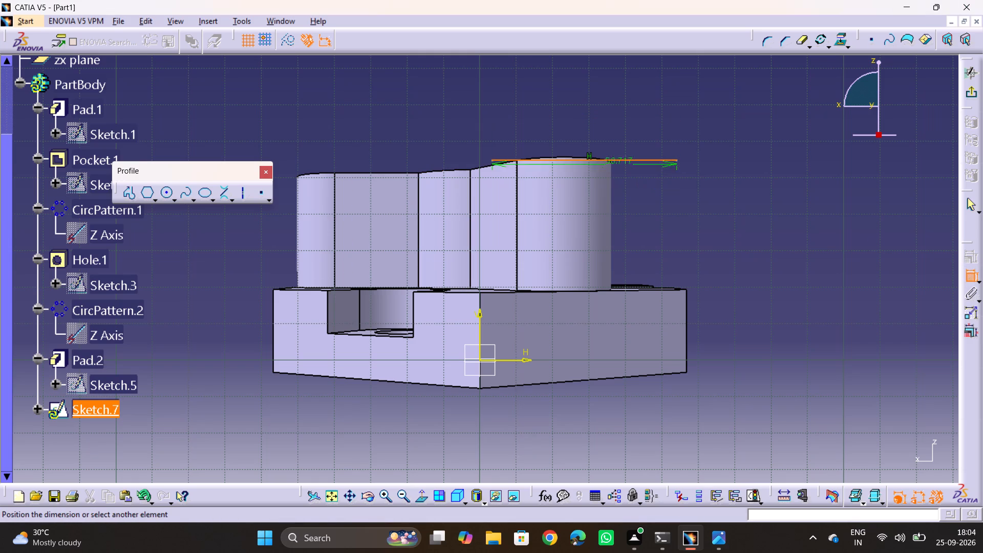
left_click(645, 375)
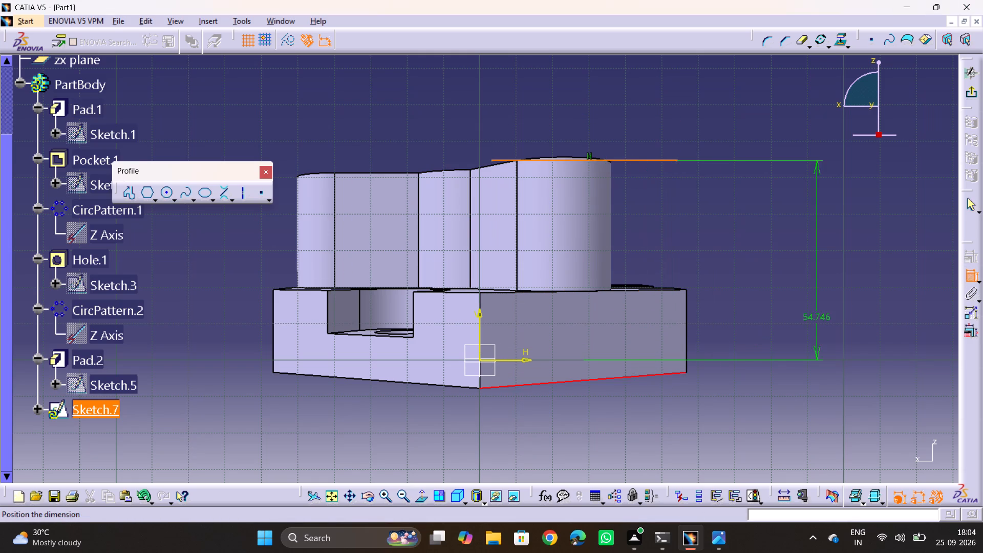
left_click(882, 291)
key("alt+Tab")
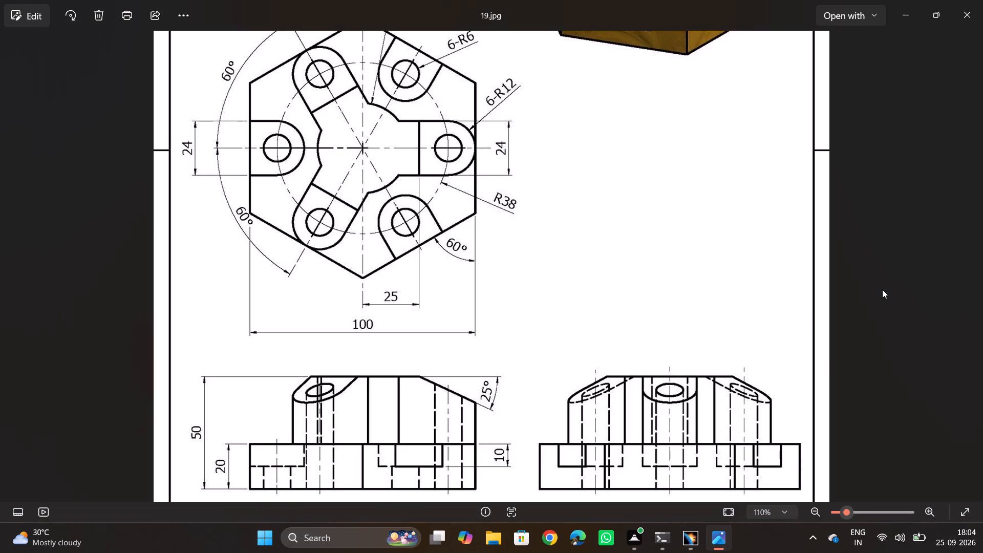
key("alt+Tab")
left_click(882, 289)
left_click(882, 289)
type("50")
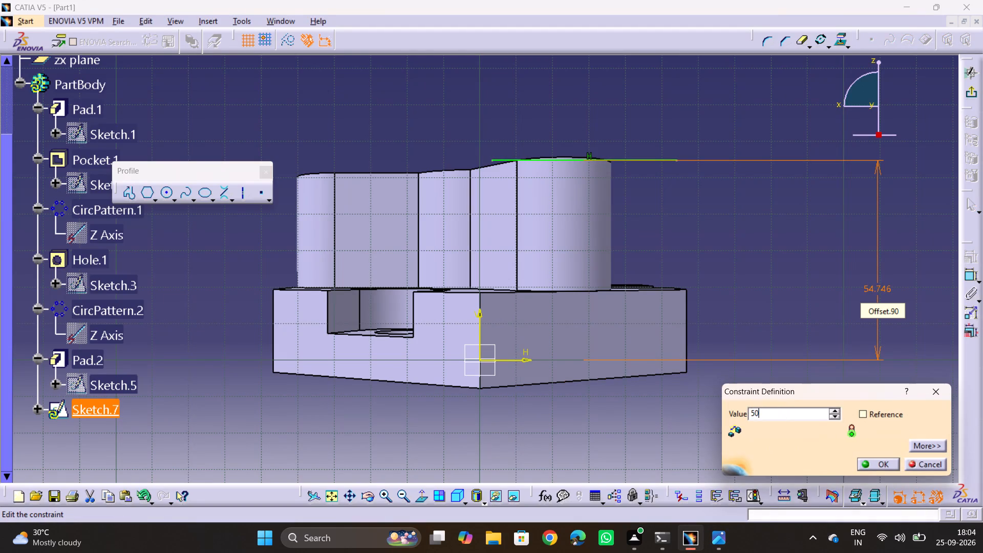
key("Return")
left_click(732, 209)
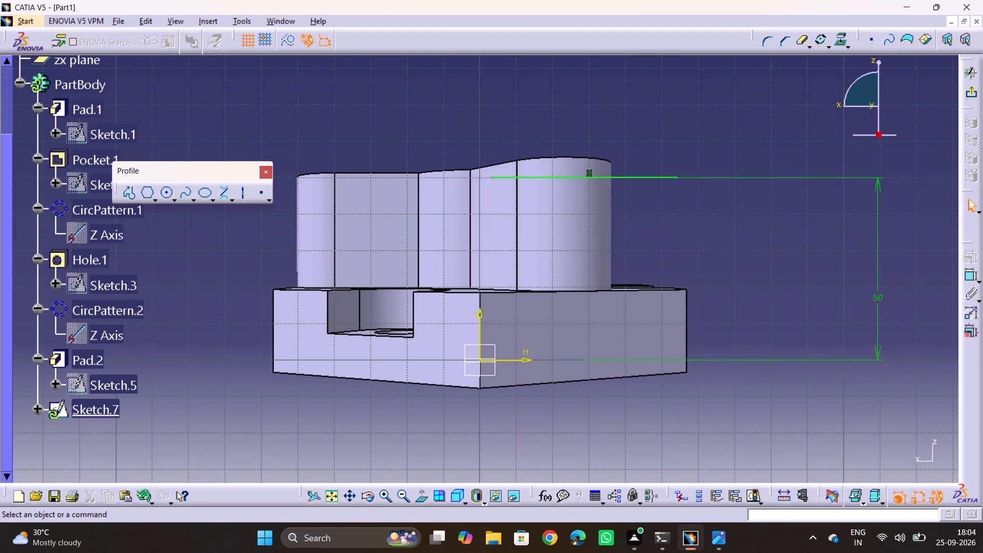
Constrain the horizontal line's inner endpoint 25 mm from the vertical axis, checking against the drawing.
left_click(975, 277)
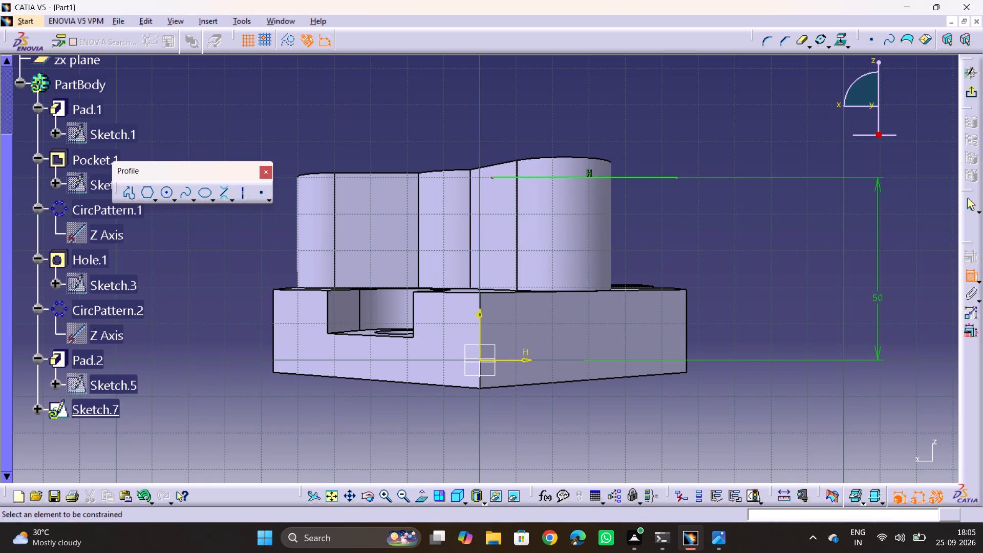
left_click(495, 179)
left_click(479, 333)
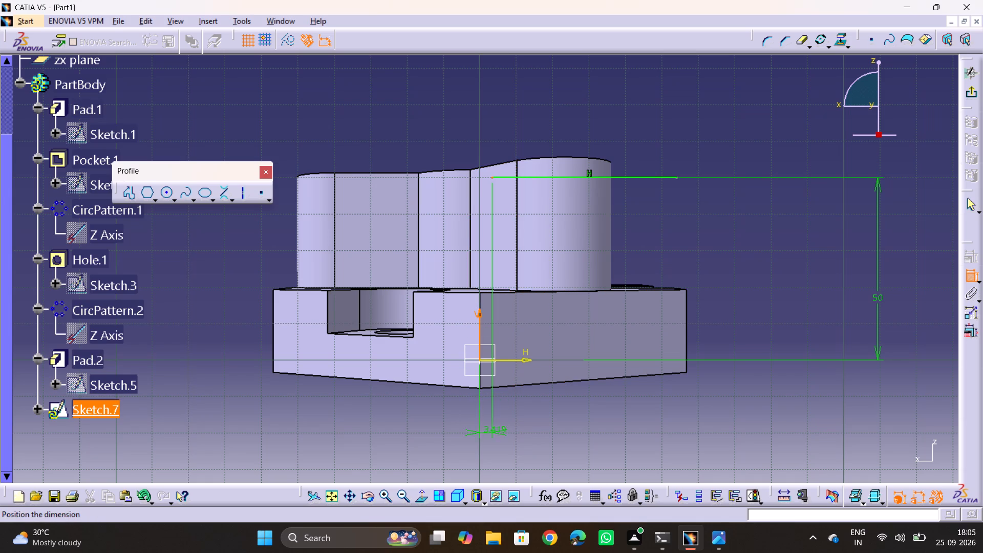
left_click(480, 450)
double_click(484, 448)
type("25")
key("Return")
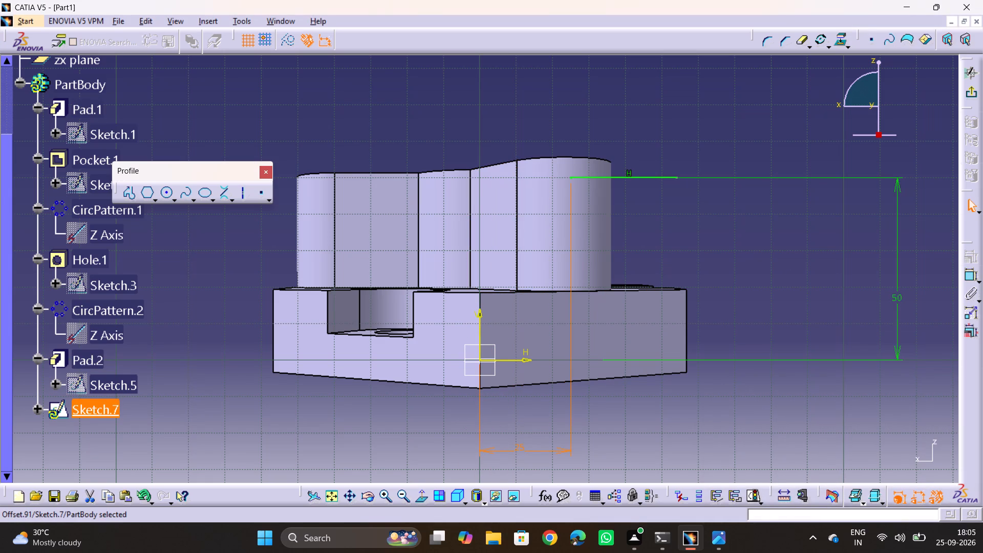
left_click(795, 276)
key("alt+Tab")
key("alt+Tab")
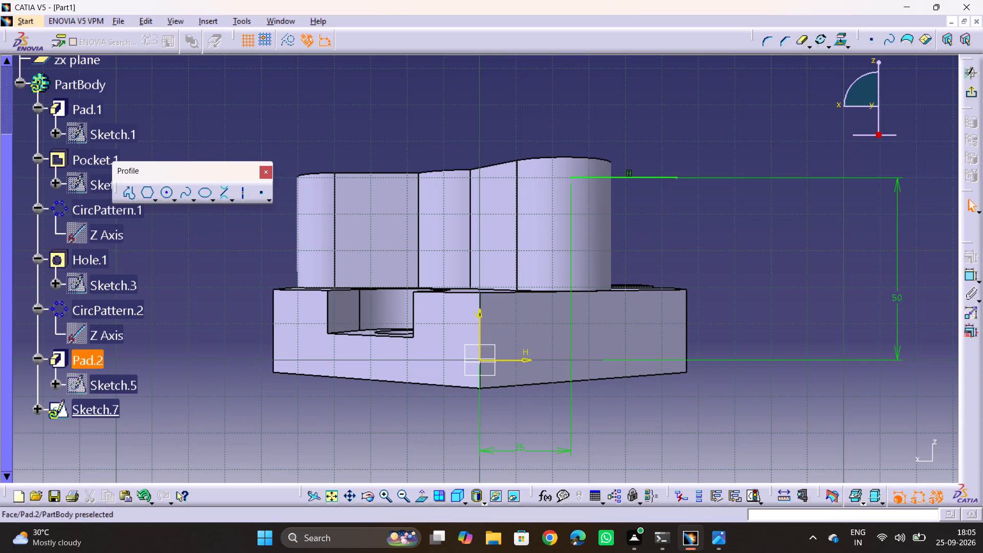
With the Profile tool, sketch a line about 34 mm long just below the horizontal line, sloping outward and down at about 20°.
left_click(138, 198)
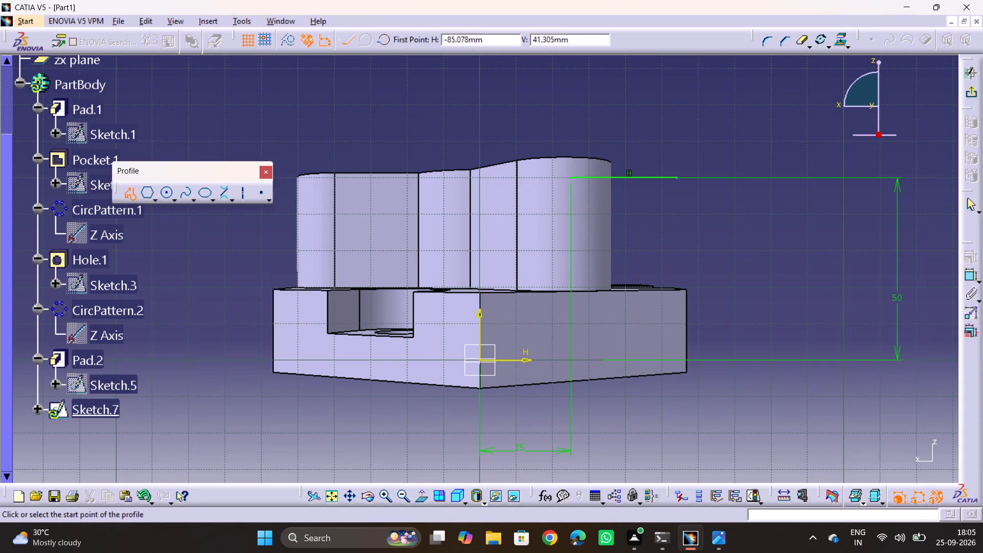
left_click(577, 208)
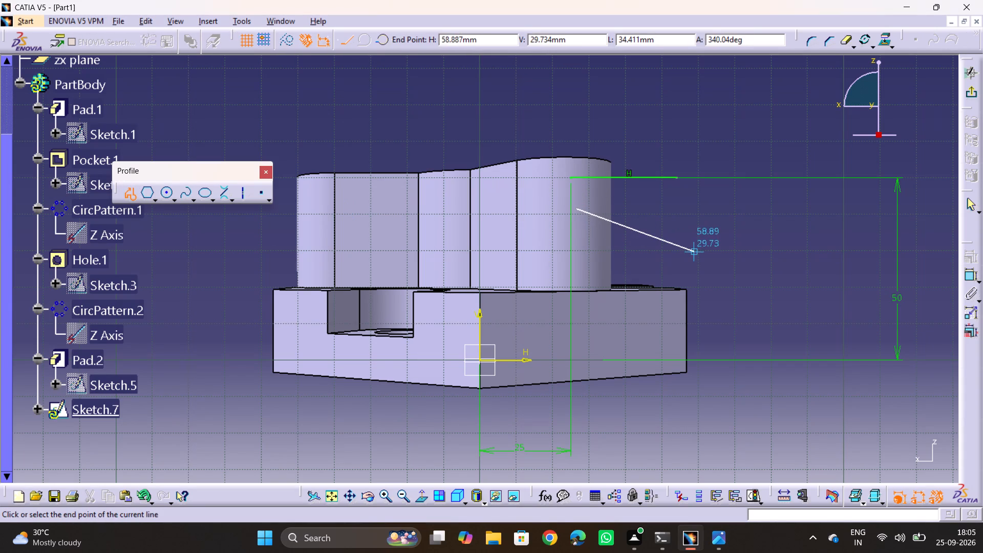
left_click(694, 252)
key("Escape")
key("Escape")
key("Escape")
key("Escape")
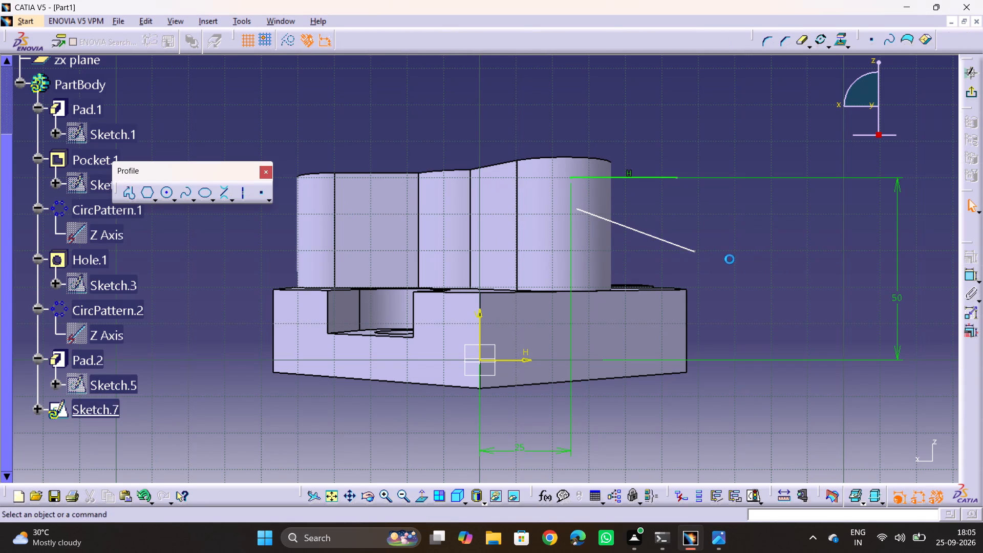
key("Escape")
key("Escape")
key("Escape")
key("Escape")
Make the sloped line's upper endpoint coincident with the horizontal line's inner endpoint.
left_click(971, 275)
key("Escape")
key("Escape")
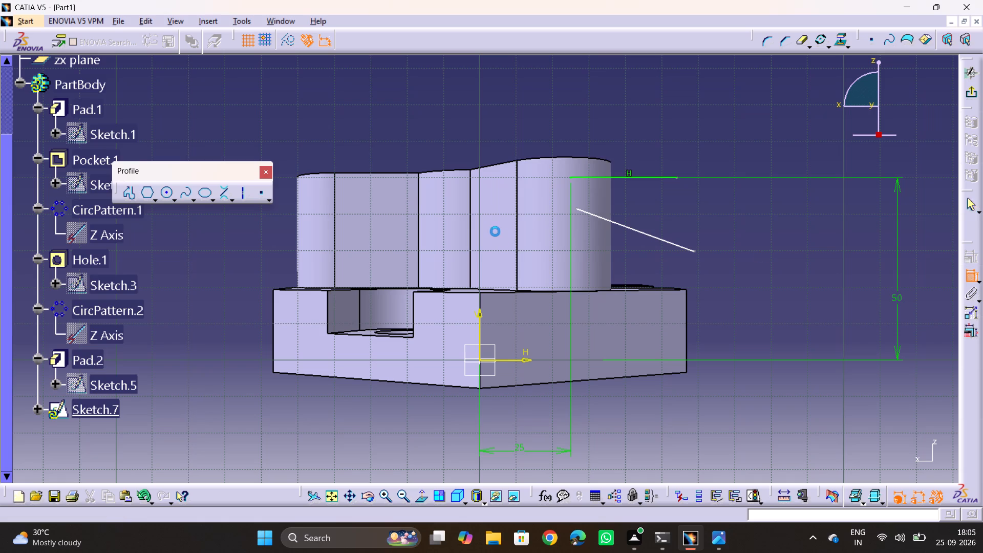
key("Escape")
left_click(575, 208)
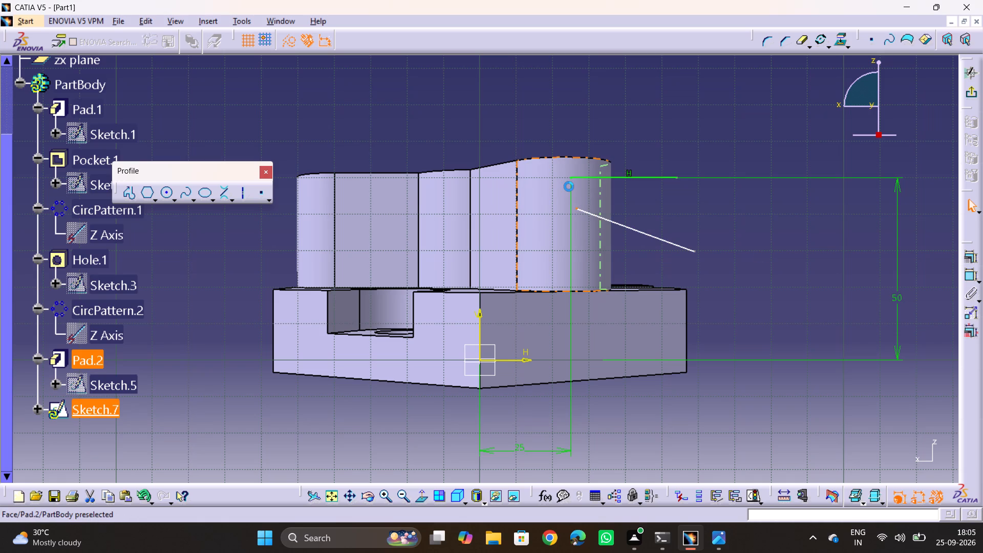
left_click(570, 178, "ctrl")
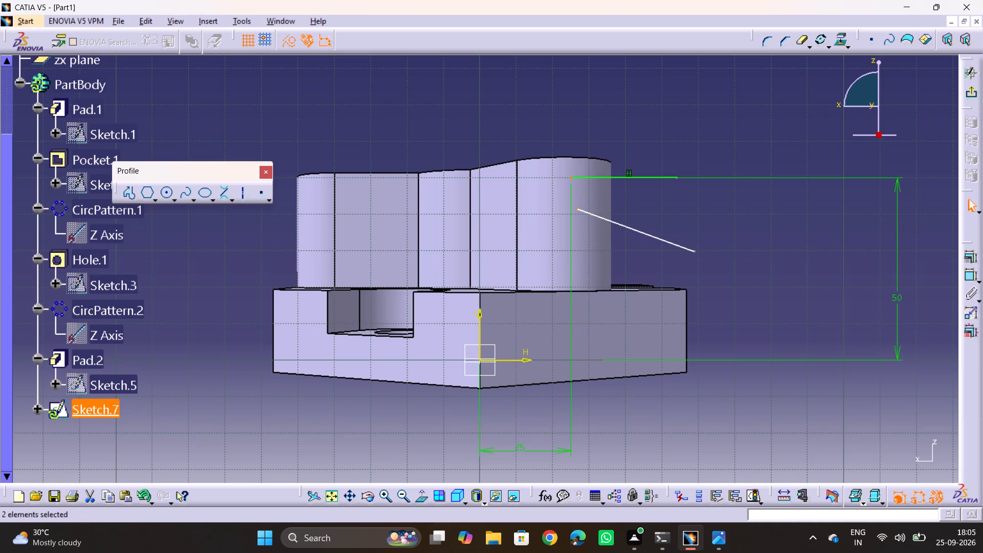
left_click(972, 250)
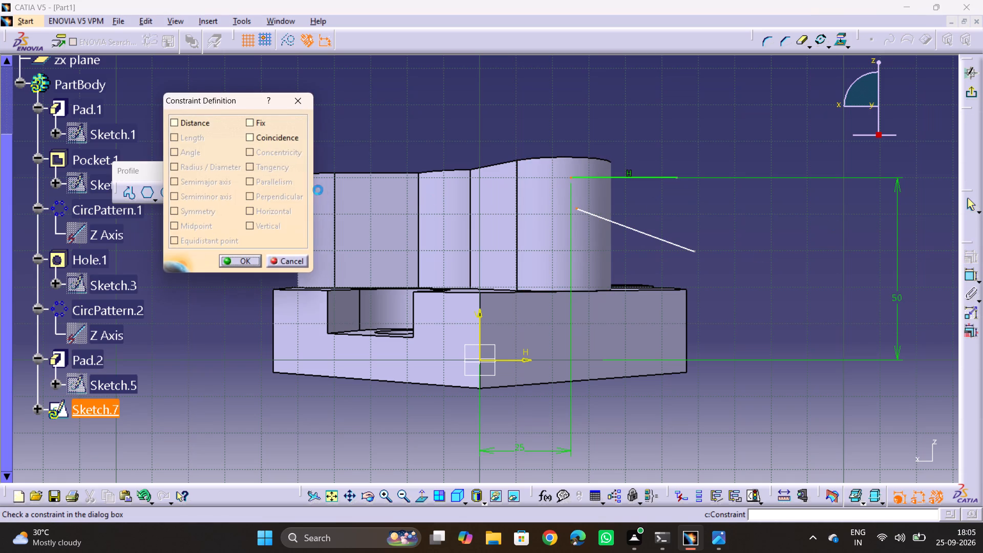
left_click(285, 138)
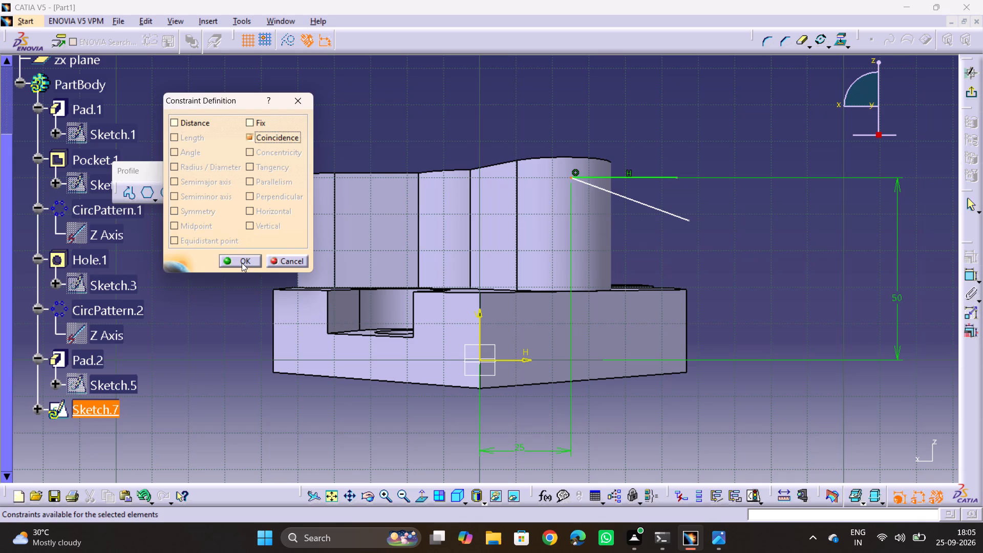
left_click(242, 263)
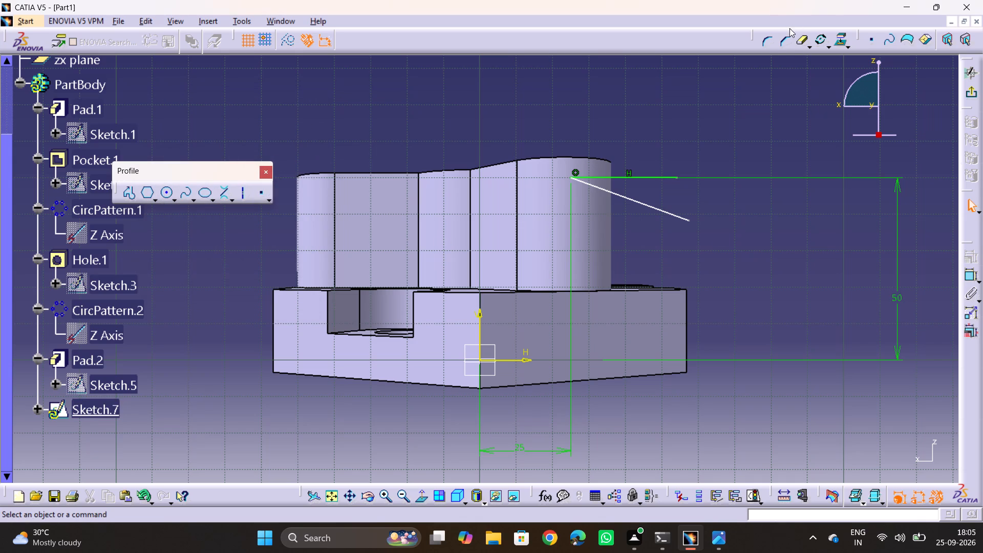
Constrain the angle between the sloped line and the horizontal line to 25°.
left_click(967, 273)
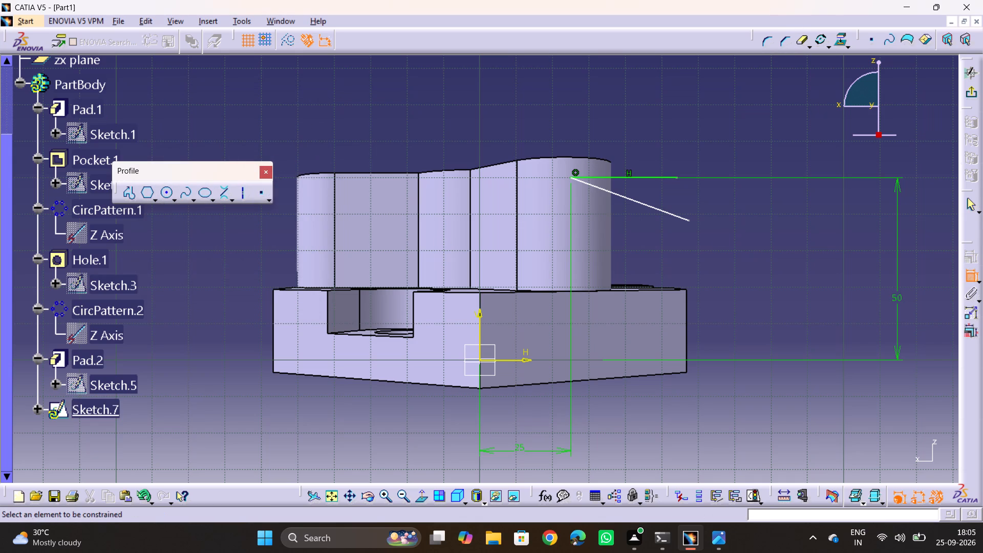
left_click(659, 212)
left_click(651, 178)
left_click(649, 186)
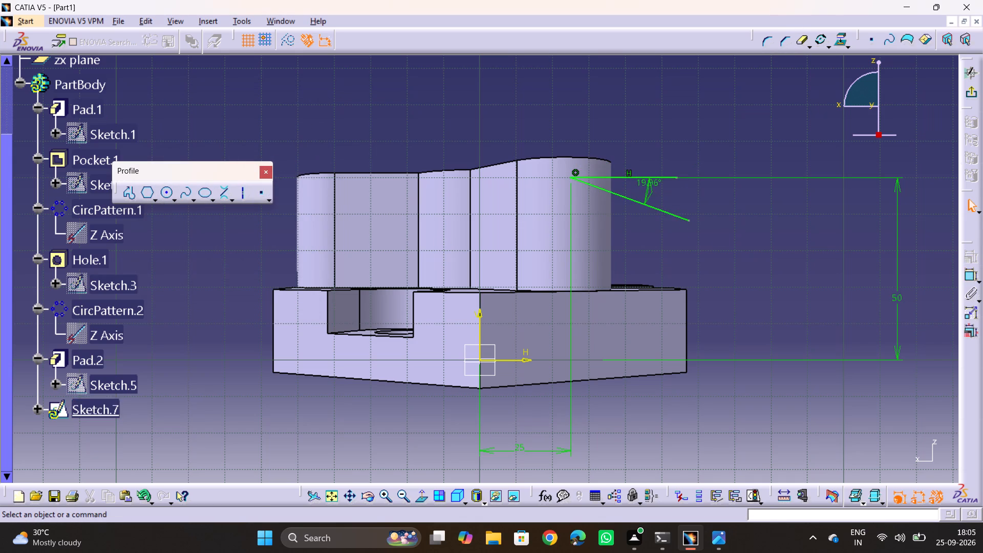
double_click(651, 185)
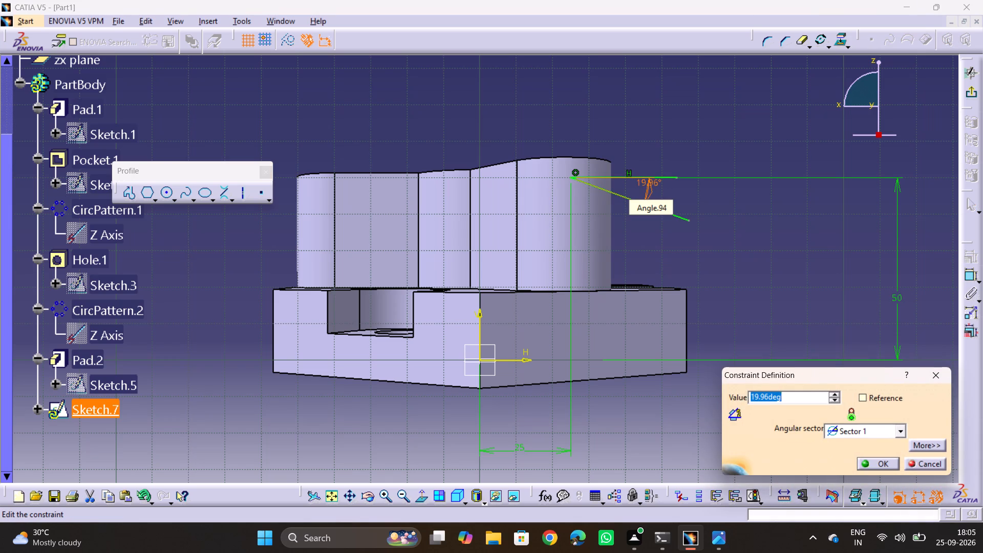
type("25")
key("Return")
left_click(726, 214)
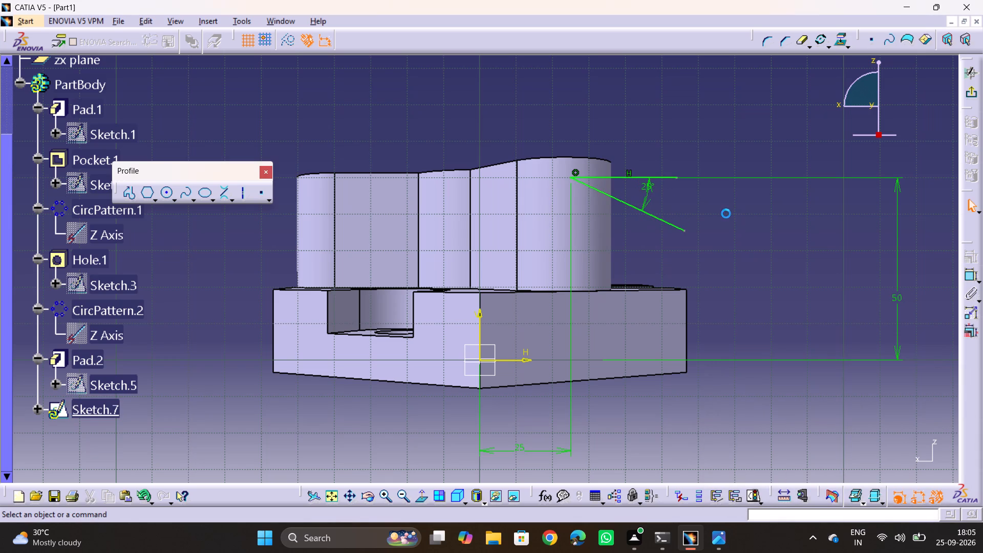
Check the sketch against the lugs and the drawing, and constrain the horizontal line's outer endpoint 50 mm from the vertical axis.
middle_click_drag(468, 169, 439, 264)
left_click_drag(468, 167, 439, 264)
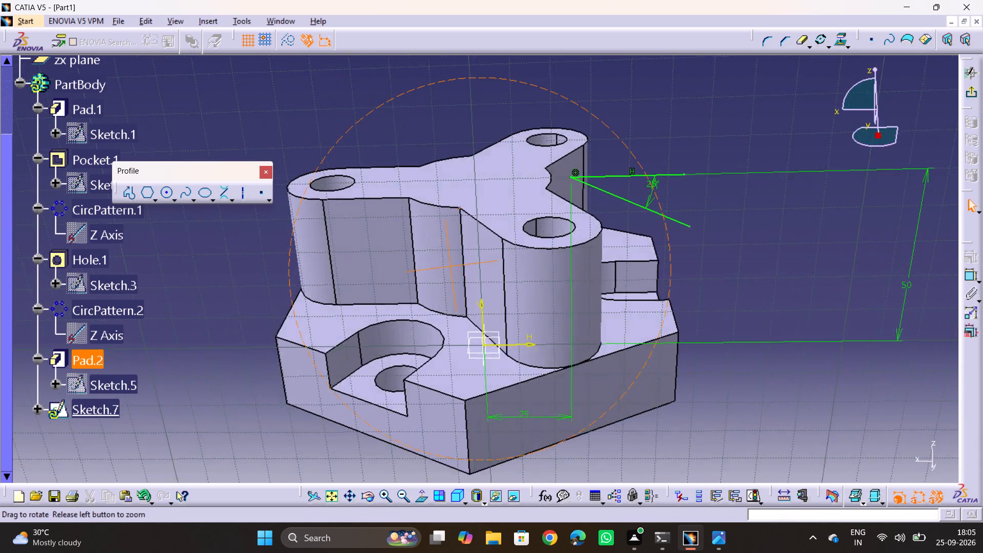
left_click_drag(439, 264, 416, 243)
middle_click_drag(439, 264, 416, 243)
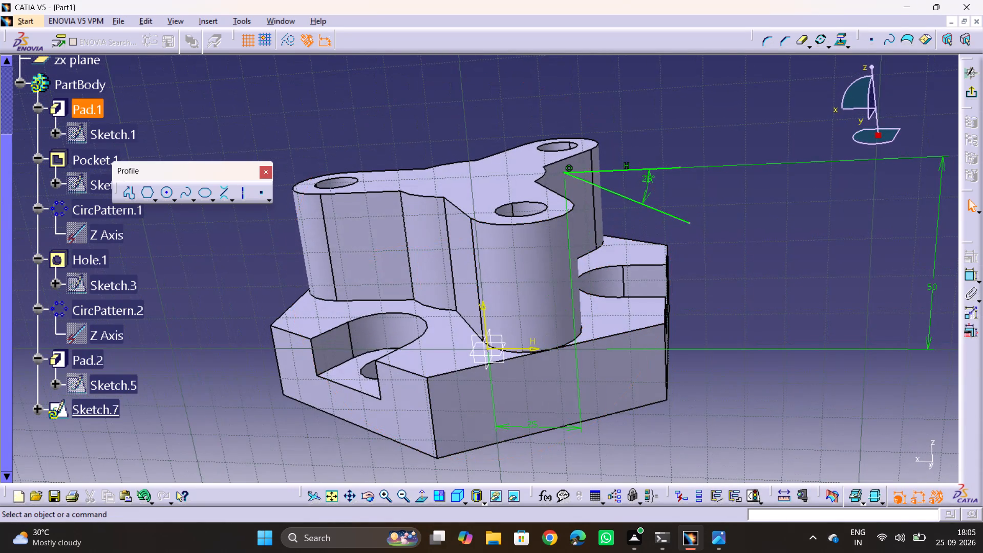
key("alt+Tab")
key("alt+Tab")
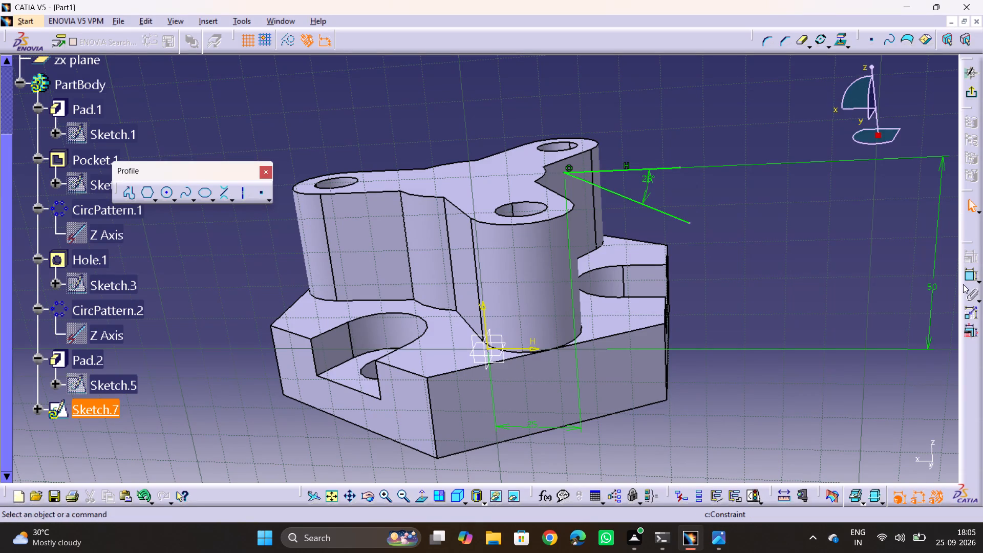
left_click(972, 282)
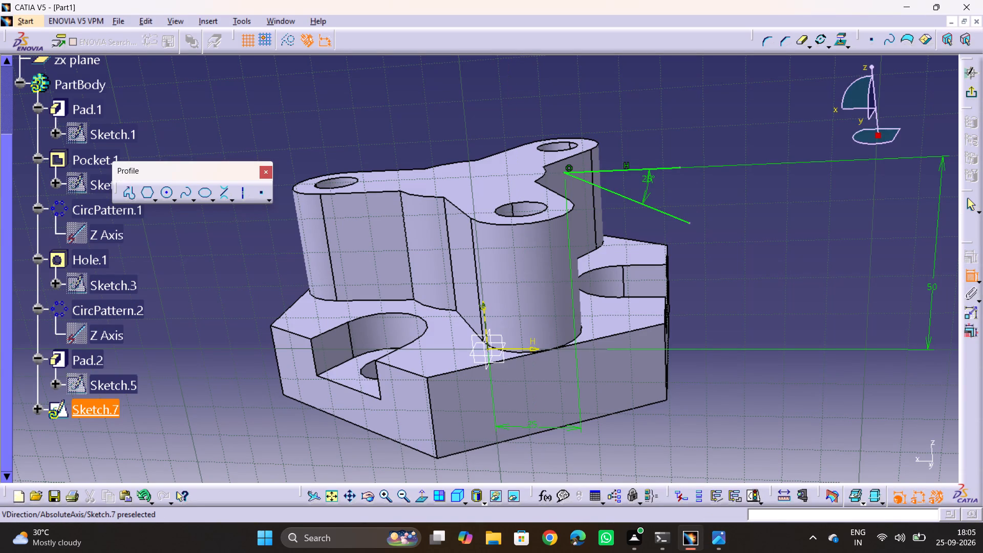
left_click(482, 313)
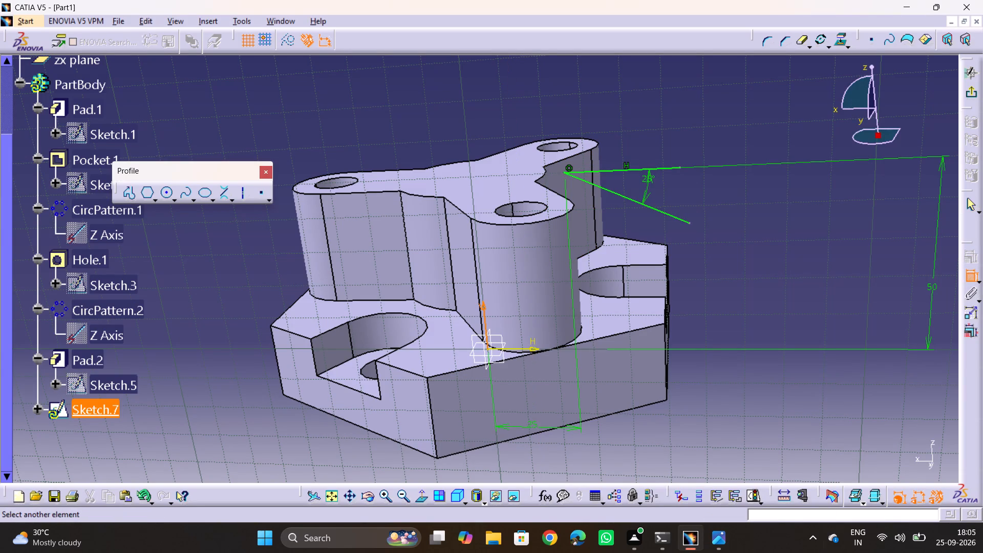
left_click(678, 167)
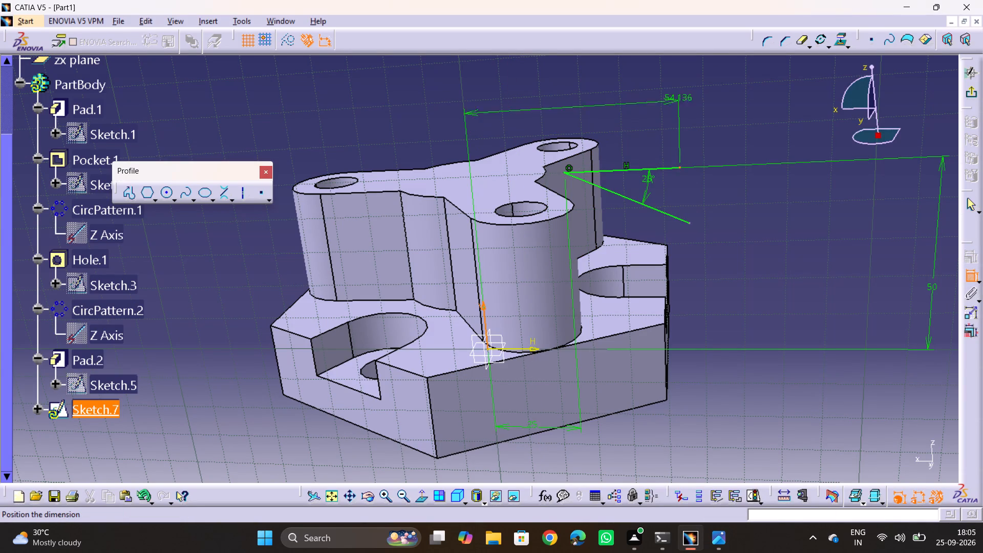
left_click(577, 86)
double_click(571, 81)
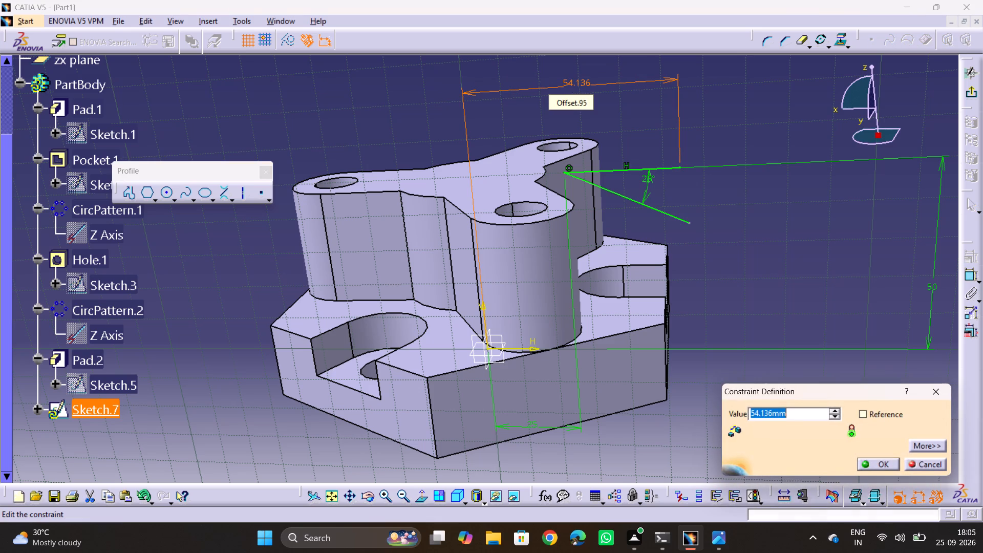
type("50")
key("Return")
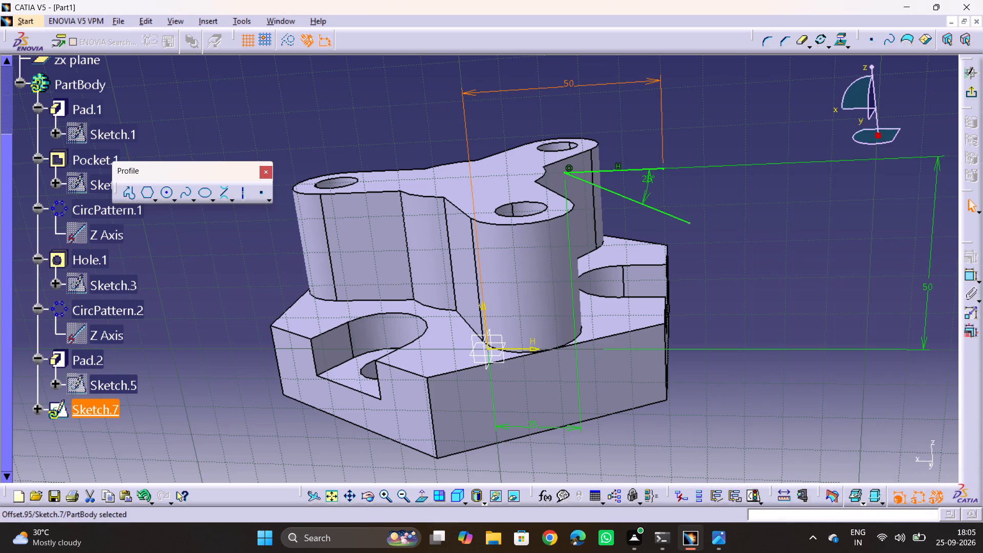
left_click(750, 198)
key("Escape")
key("Escape")
key("Escape")
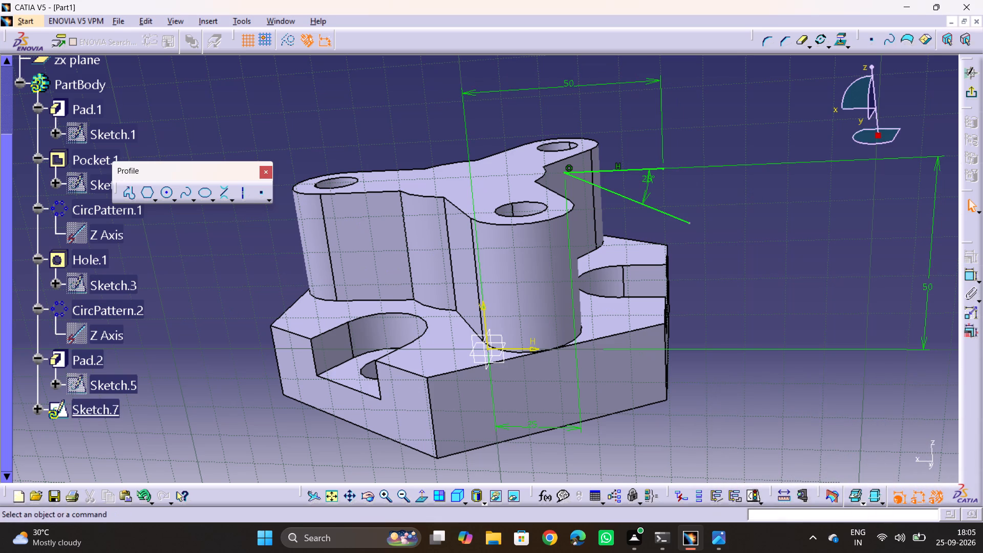
With the Profile tool, sketch a vertical line about 36 mm long, clear of the outer end of the horizontal line.
left_click(132, 194)
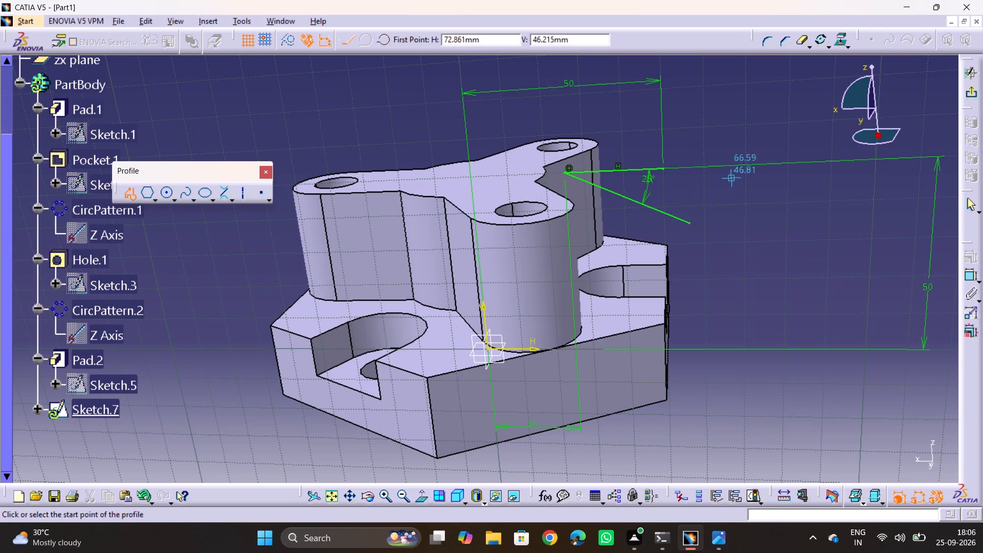
left_click(740, 152)
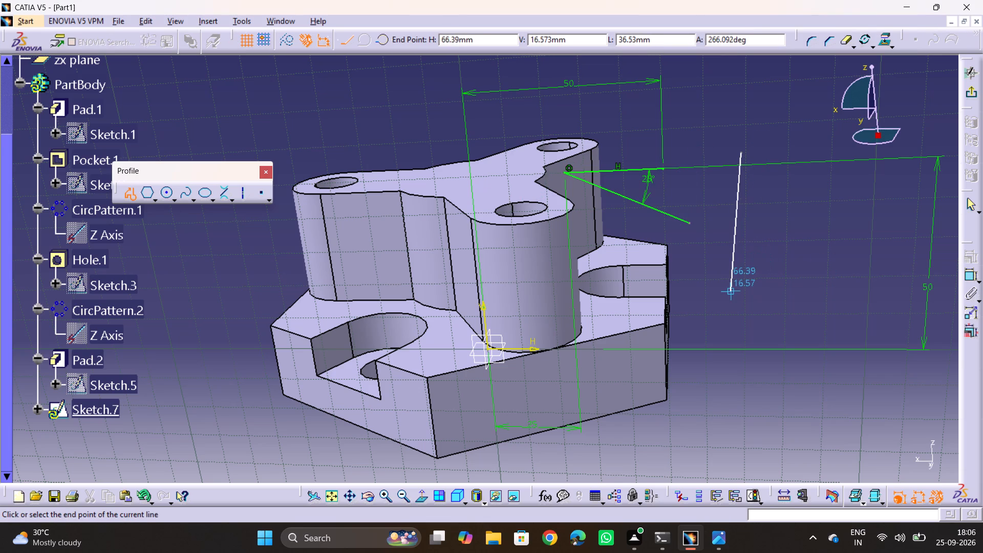
left_click(741, 288)
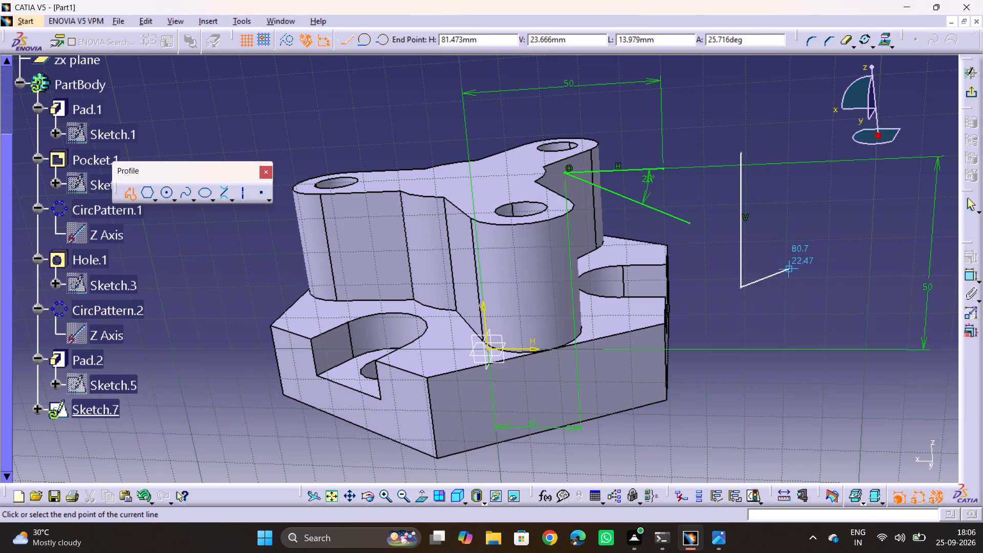
key("Escape")
key("Escape")
key("Escape")
key("Escape")
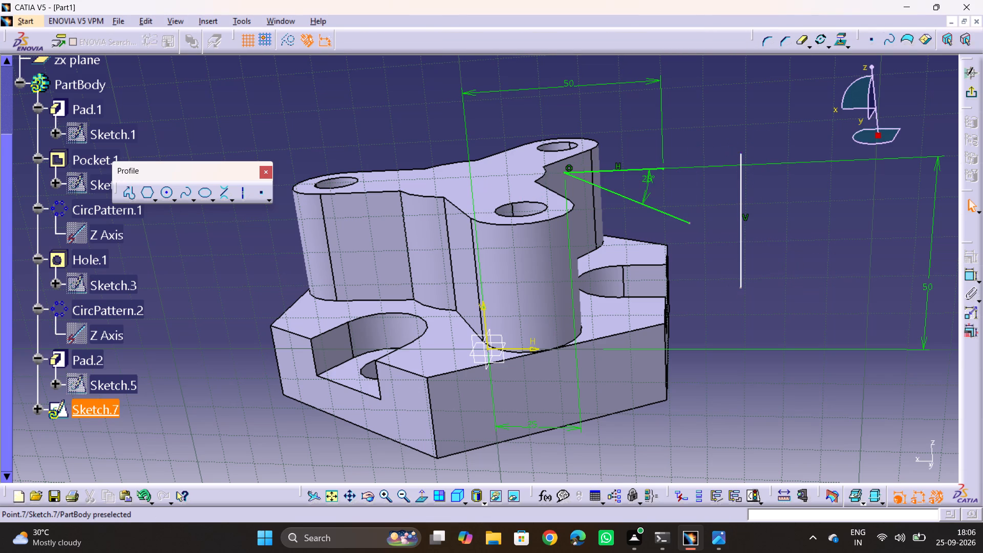
Make the vertical line's upper endpoint coincident with the horizontal line's outer endpoint.
left_click(743, 152)
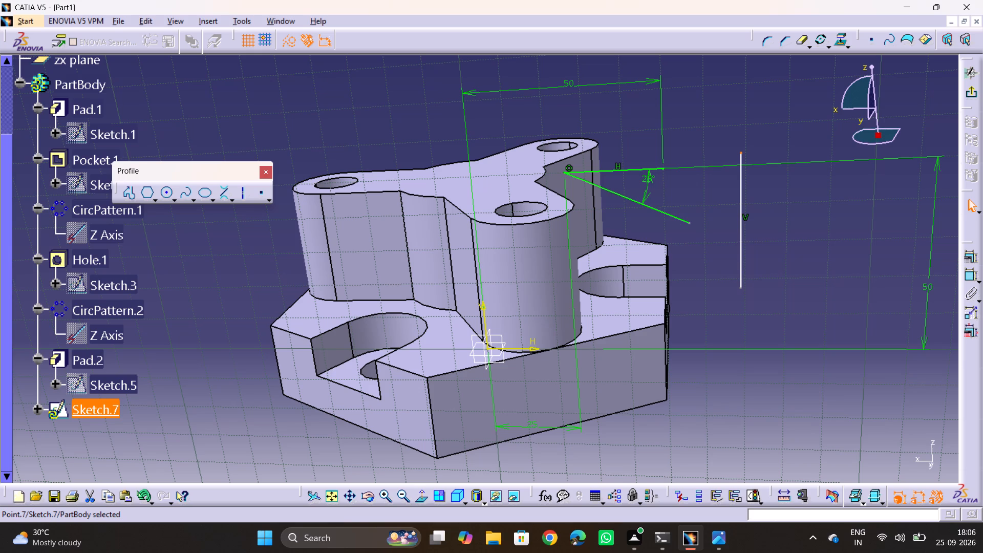
left_click(665, 171, "ctrl")
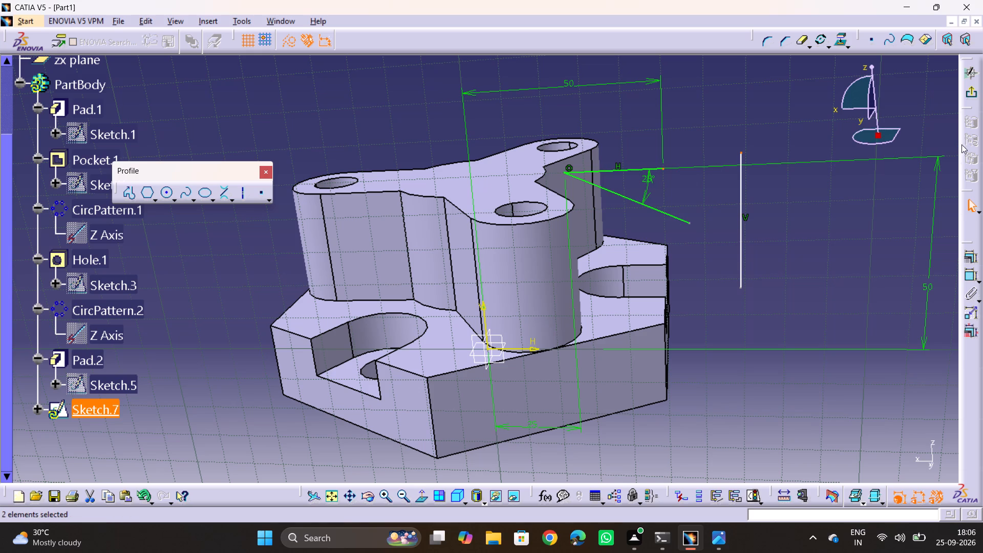
left_click(973, 253)
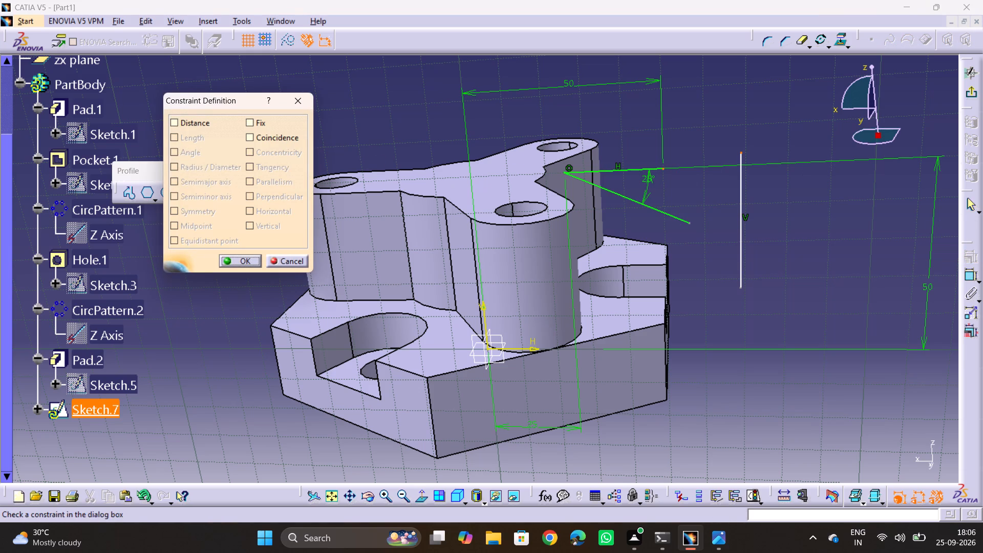
left_click(253, 132)
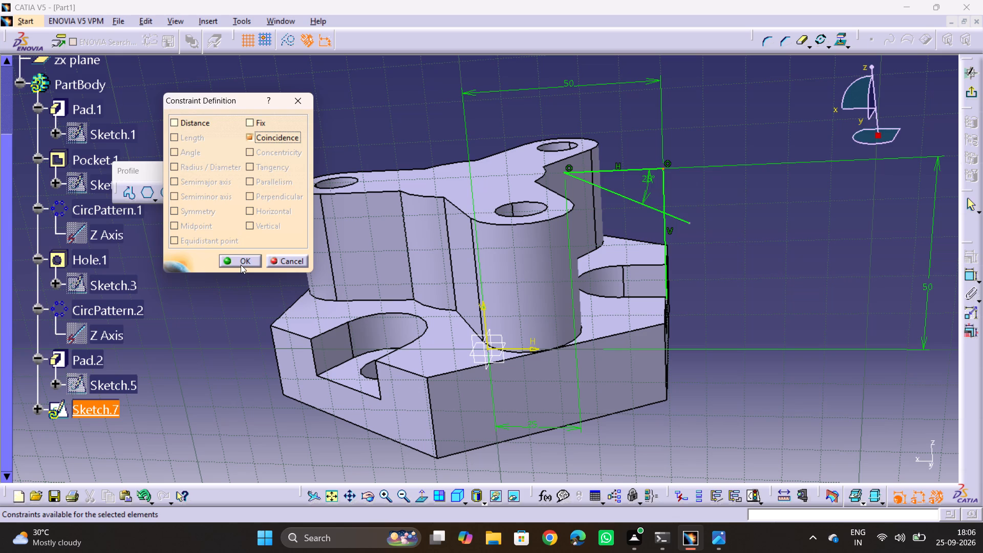
left_click(241, 265)
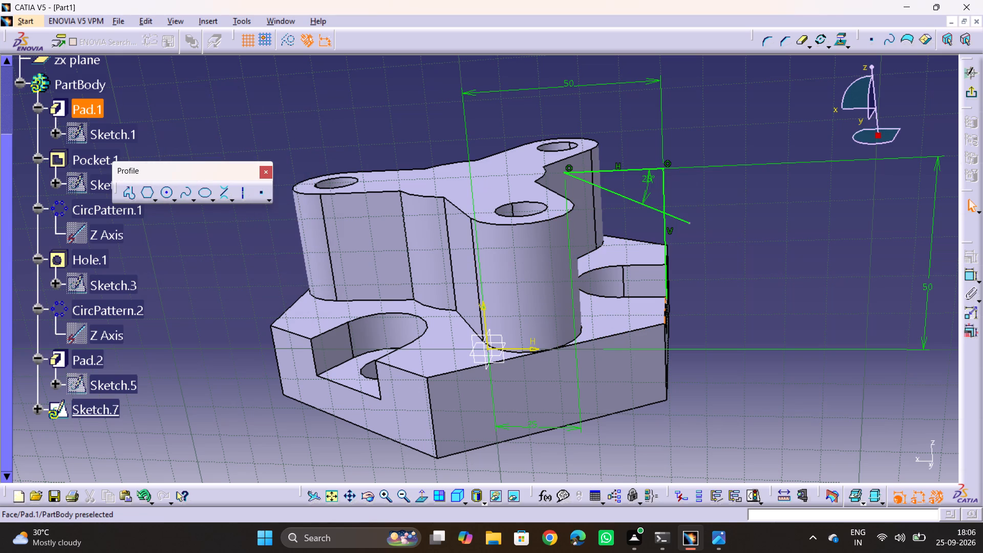
Make the vertical line's lower endpoint coincident with the 25° sloped line.
middle_click_drag(703, 302, 669, 323)
left_click_drag(703, 302, 668, 324)
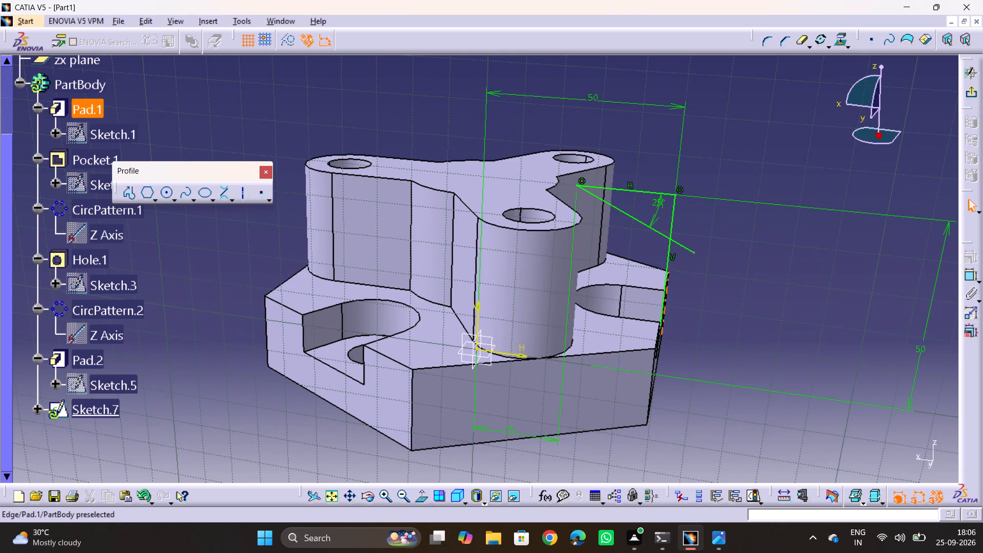
scroll(717, 307, "down", 1)
middle_click_drag(717, 307, 624, 279)
left_click_drag(717, 307, 624, 279)
left_click(728, 270)
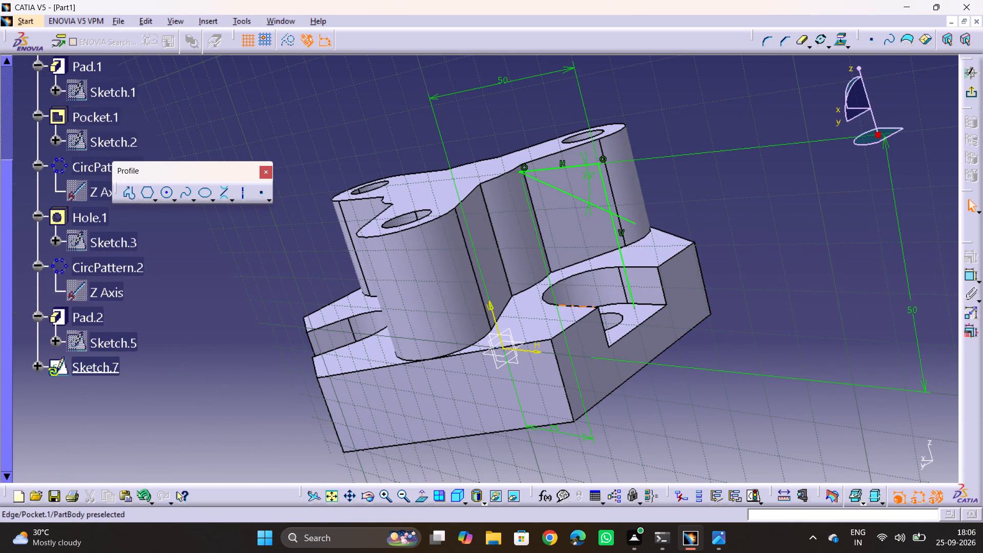
left_click(634, 310)
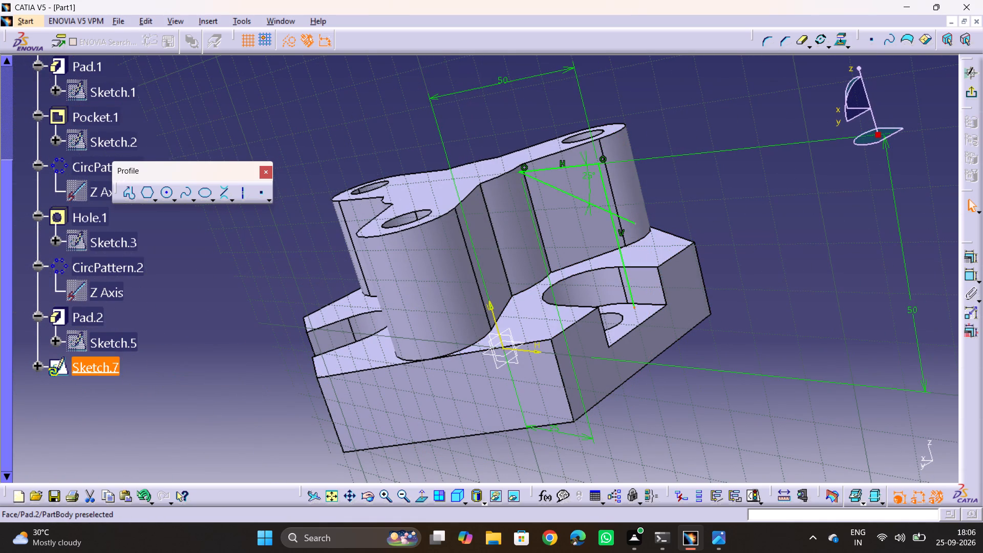
left_click(622, 219, "ctrl")
left_click(971, 262)
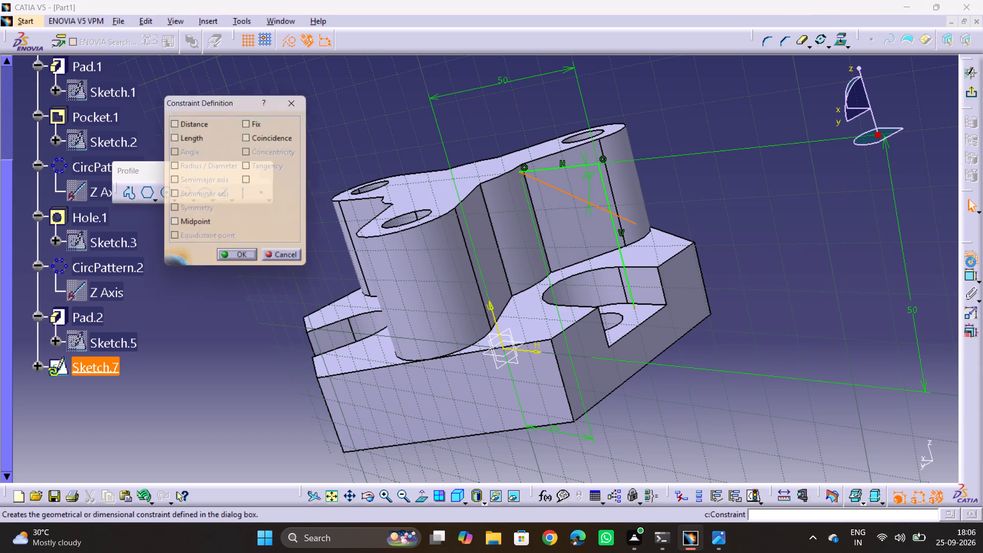
left_click(286, 138)
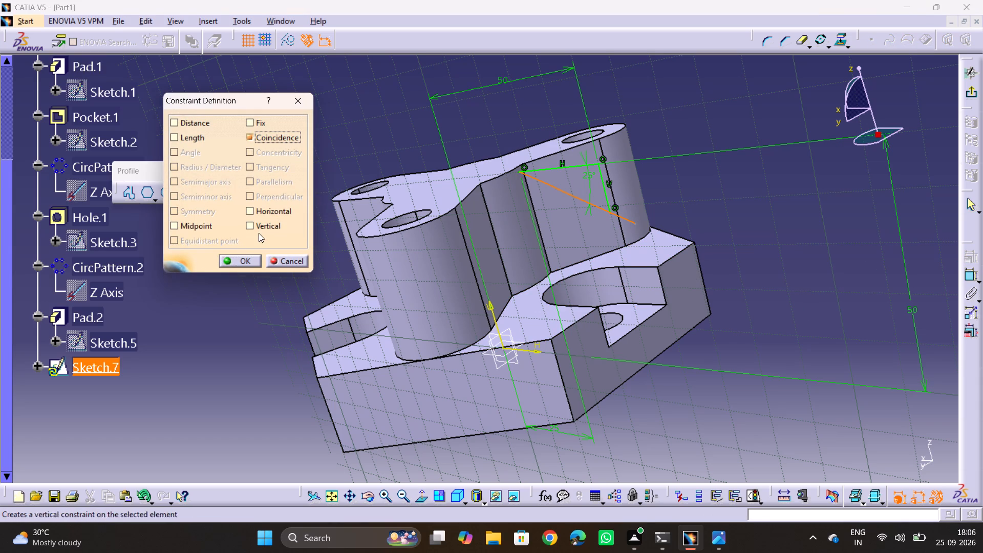
left_click(239, 259)
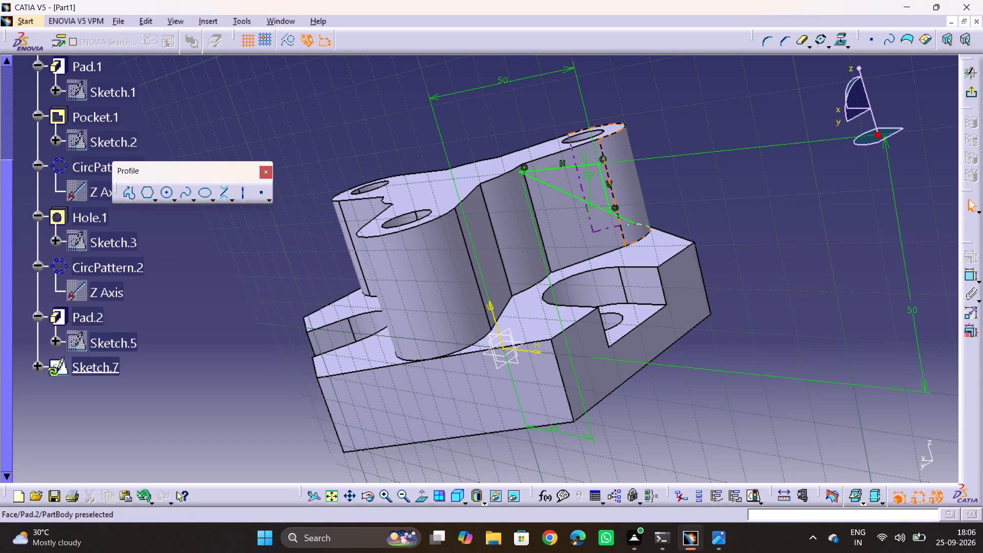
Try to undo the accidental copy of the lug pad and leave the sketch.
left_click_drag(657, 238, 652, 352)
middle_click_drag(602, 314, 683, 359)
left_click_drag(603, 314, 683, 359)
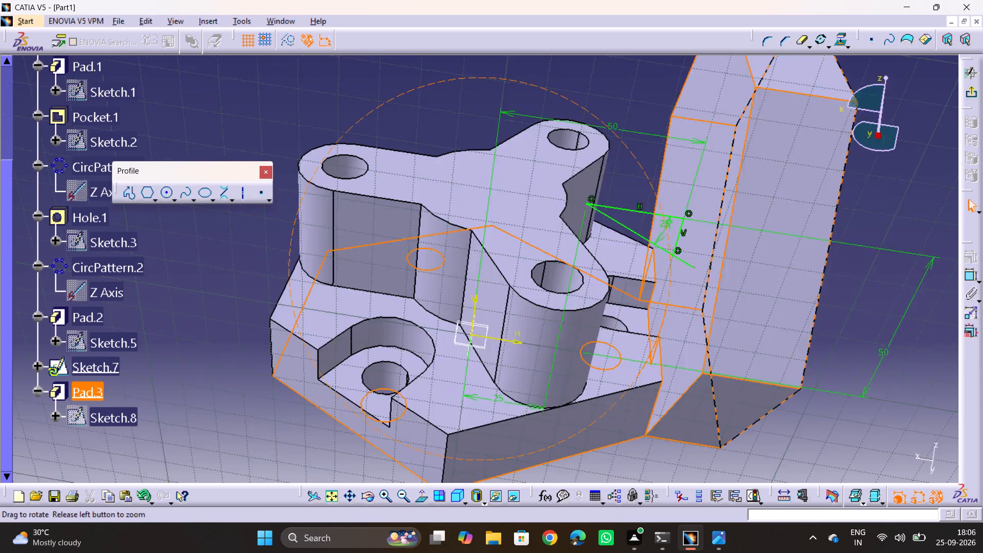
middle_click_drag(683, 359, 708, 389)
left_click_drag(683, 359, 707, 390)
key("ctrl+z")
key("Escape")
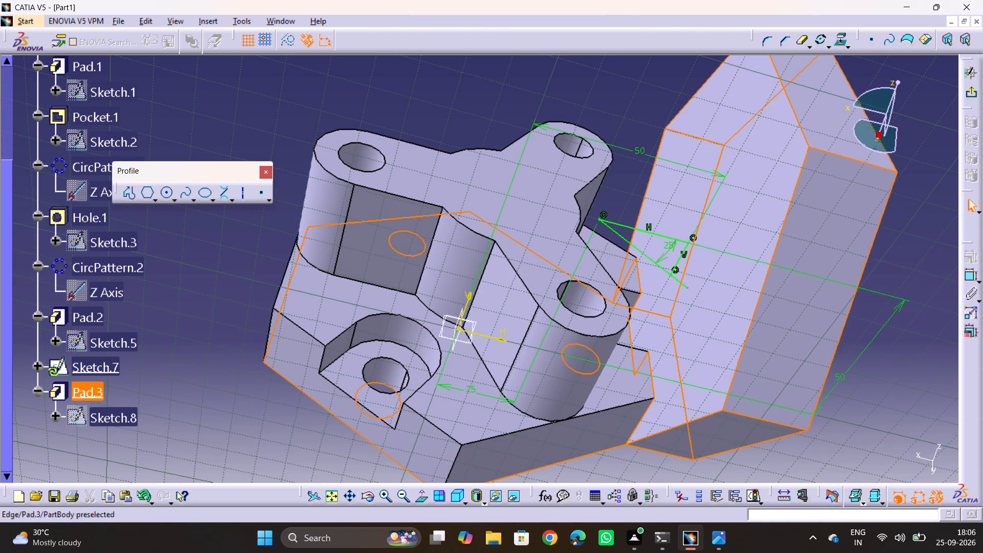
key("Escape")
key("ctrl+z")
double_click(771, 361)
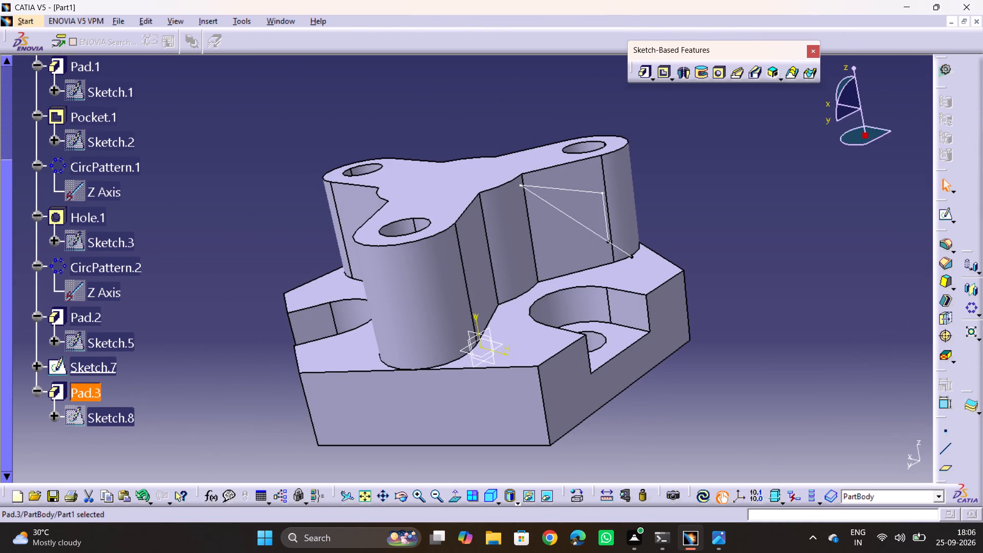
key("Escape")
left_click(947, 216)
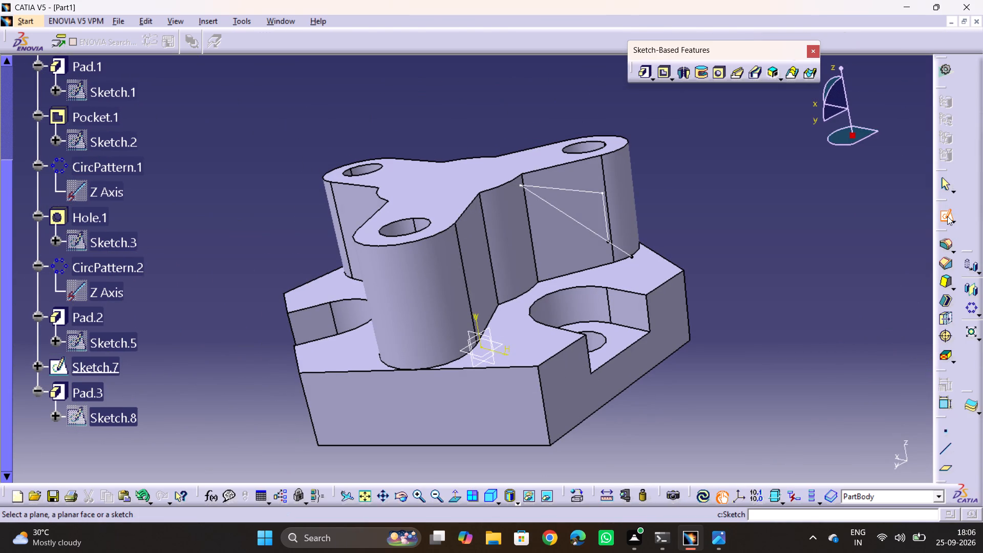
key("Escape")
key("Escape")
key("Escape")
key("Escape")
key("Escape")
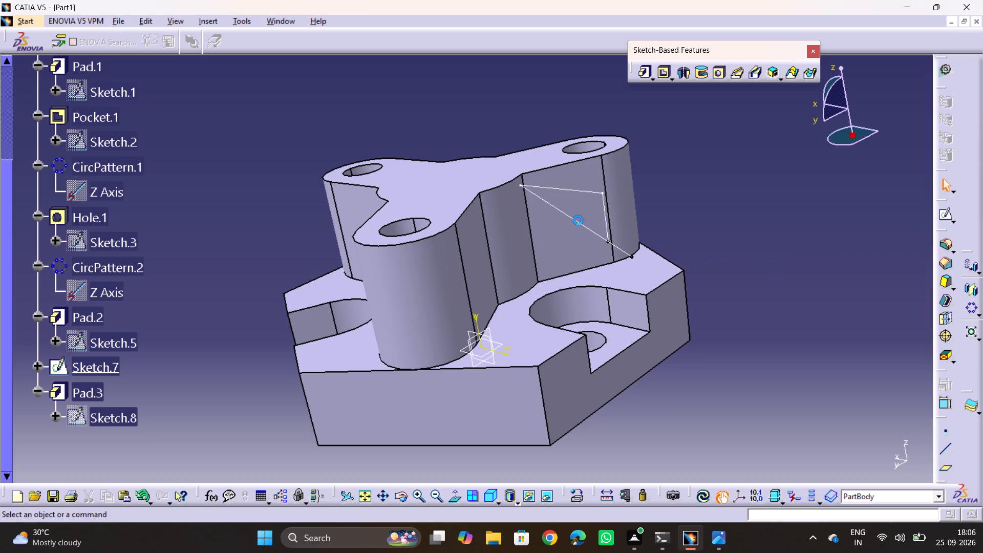
Reopen the triangular profile sketch and make the sloped line's lower endpoint coincident with the vertical line's lower endpoint.
double_click(581, 220)
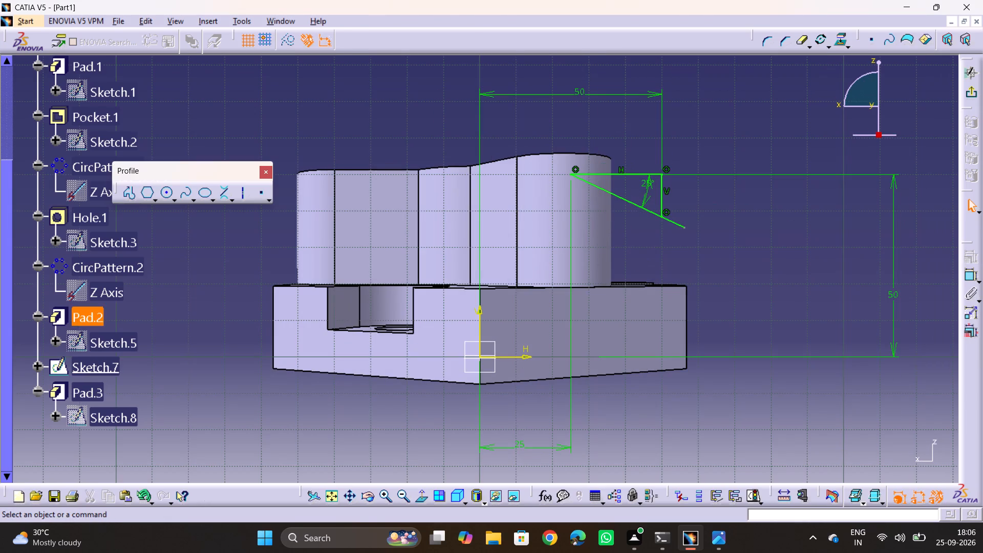
left_click(741, 239)
key("Escape")
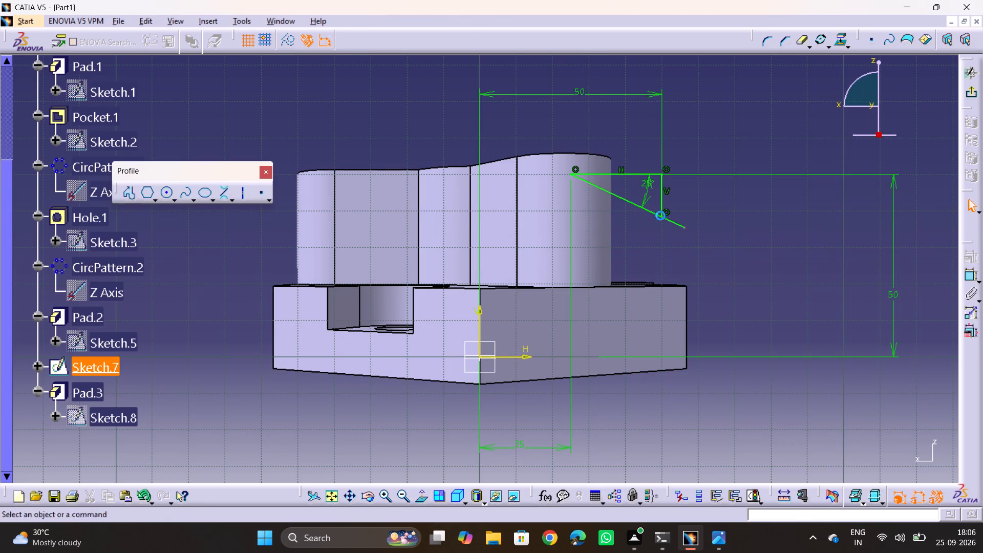
left_click(660, 216)
left_click(687, 227, "ctrl")
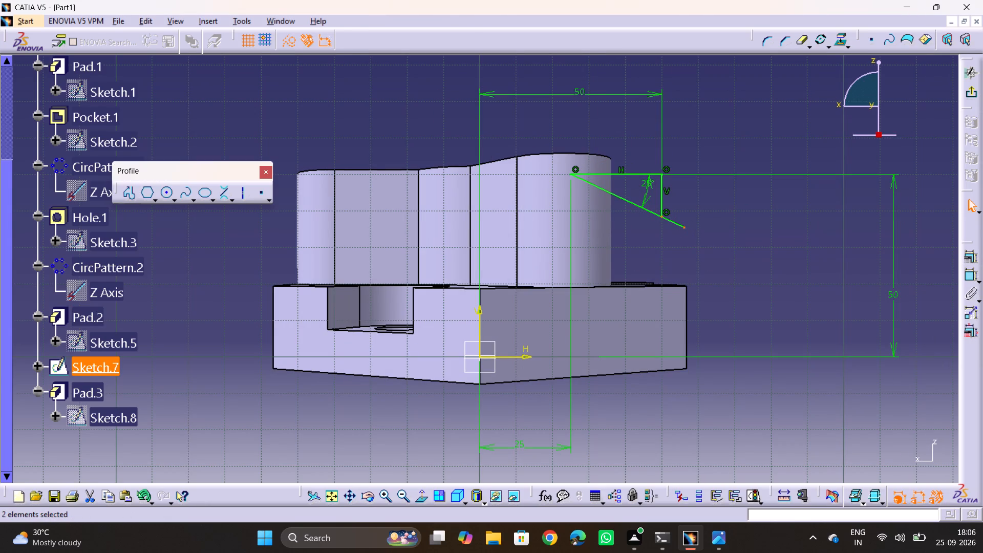
left_click(963, 255)
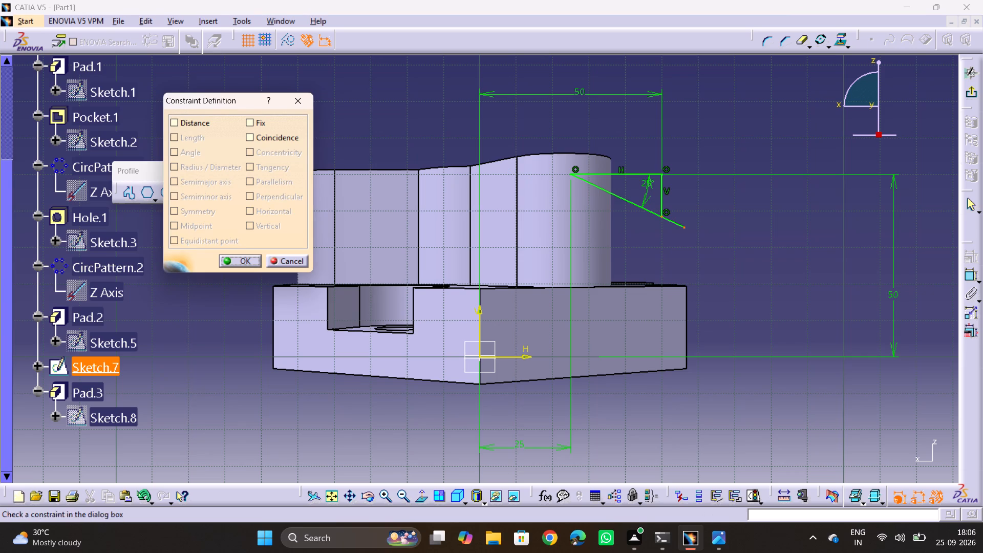
left_click(263, 138)
left_click(246, 263)
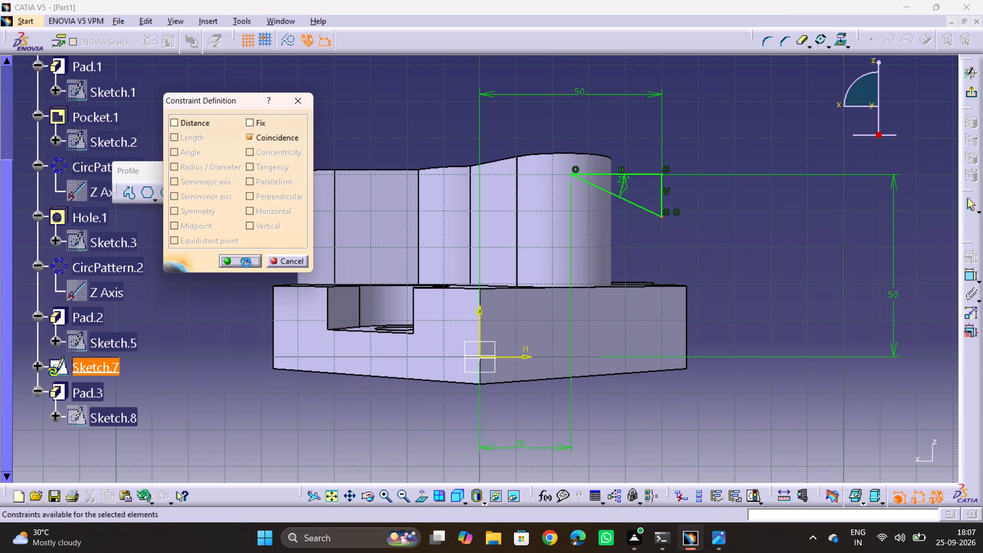
left_click(777, 253)
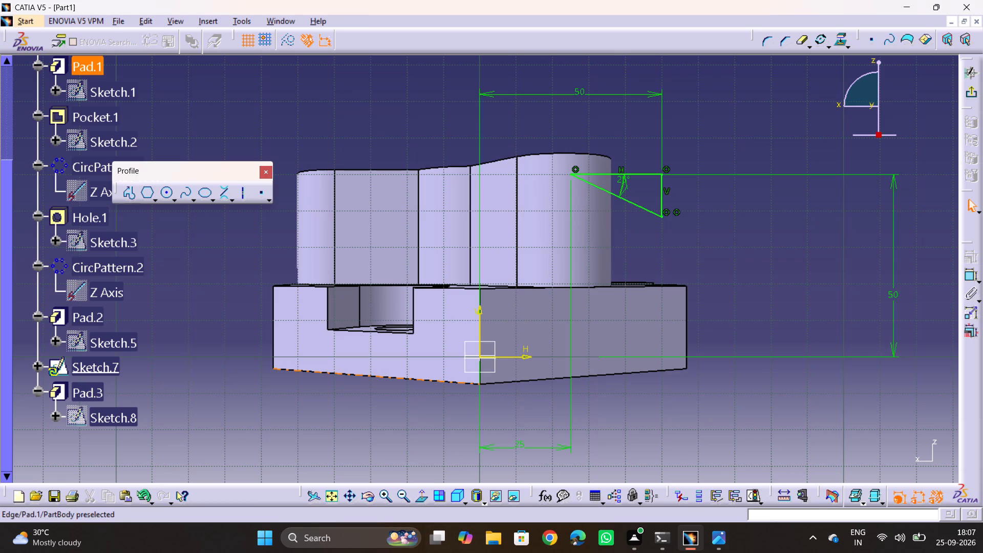
Exit the sketch and cut a 360° Groove from the triangular profile about the sketch's vertical axis.
left_click(975, 95)
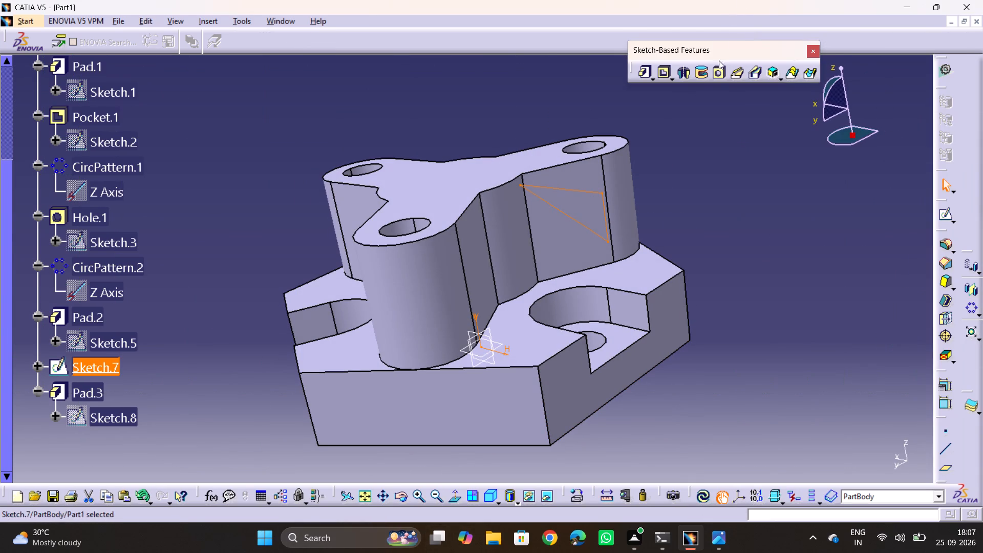
left_click(698, 77)
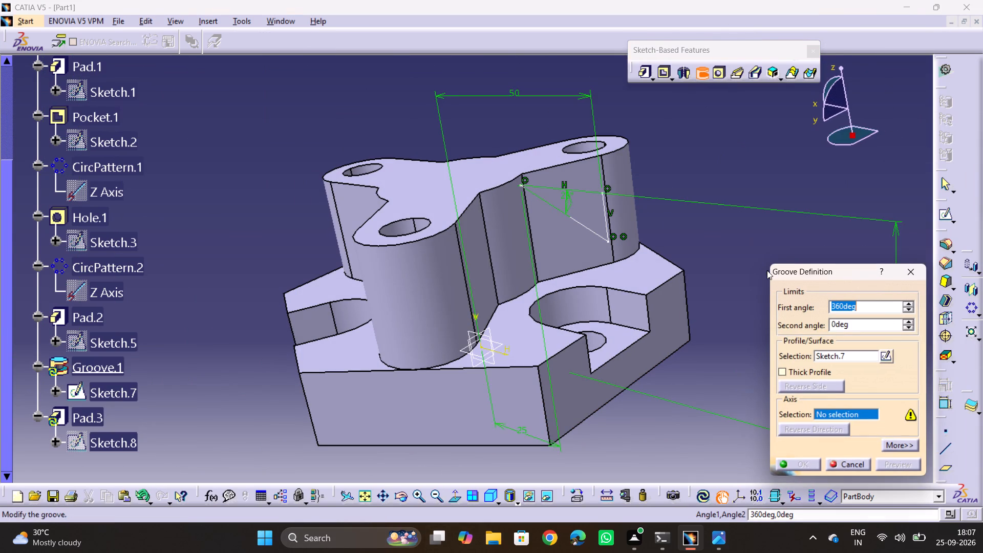
left_click(478, 330)
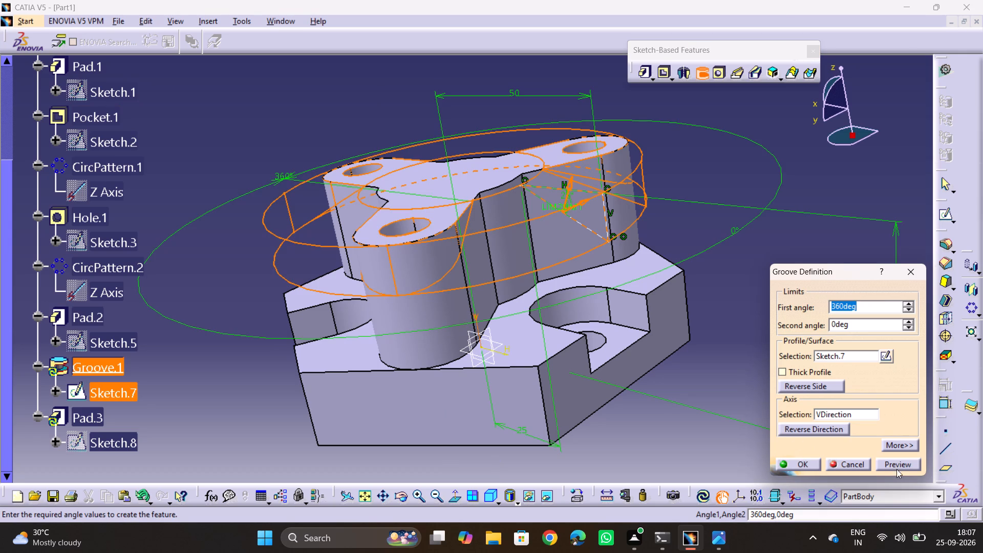
left_click(900, 465)
left_click(795, 458)
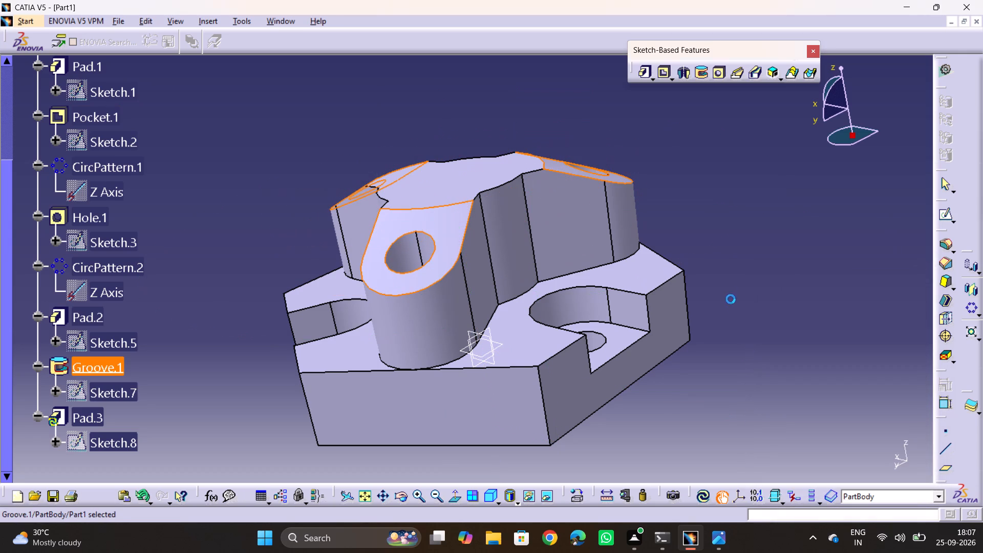
Examine the sloped lug tops from several angles and compare them with the plan and isometric views in the drawing image.
left_click(730, 287)
middle_click_drag(544, 254, 309, 358)
left_click_drag(545, 254, 309, 358)
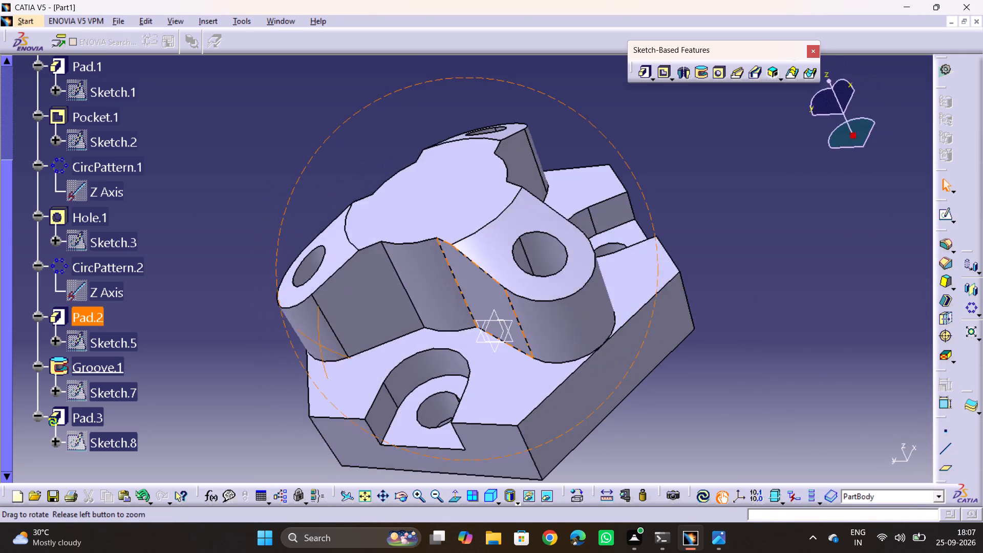
left_click_drag(309, 358, 464, 393)
middle_click_drag(309, 358, 464, 393)
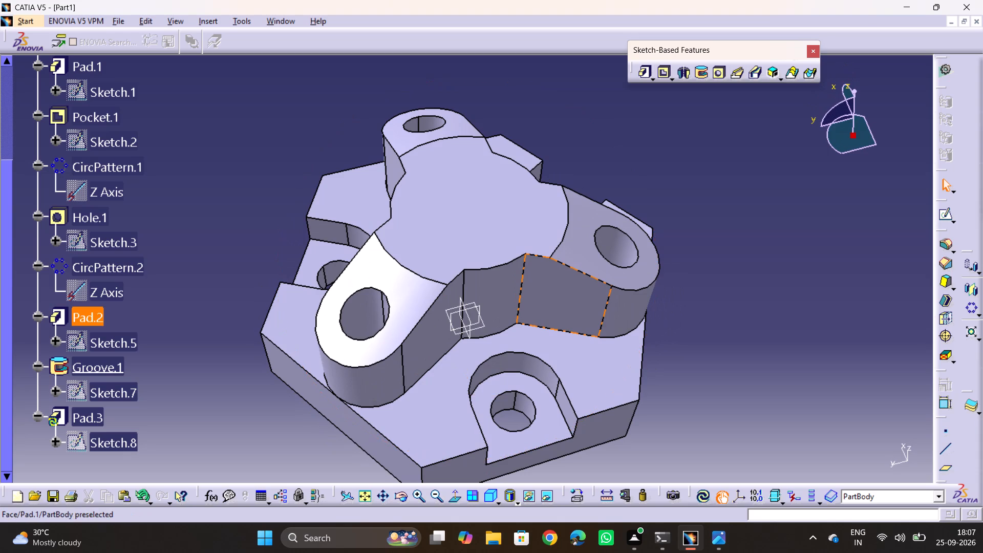
key("alt+Tab")
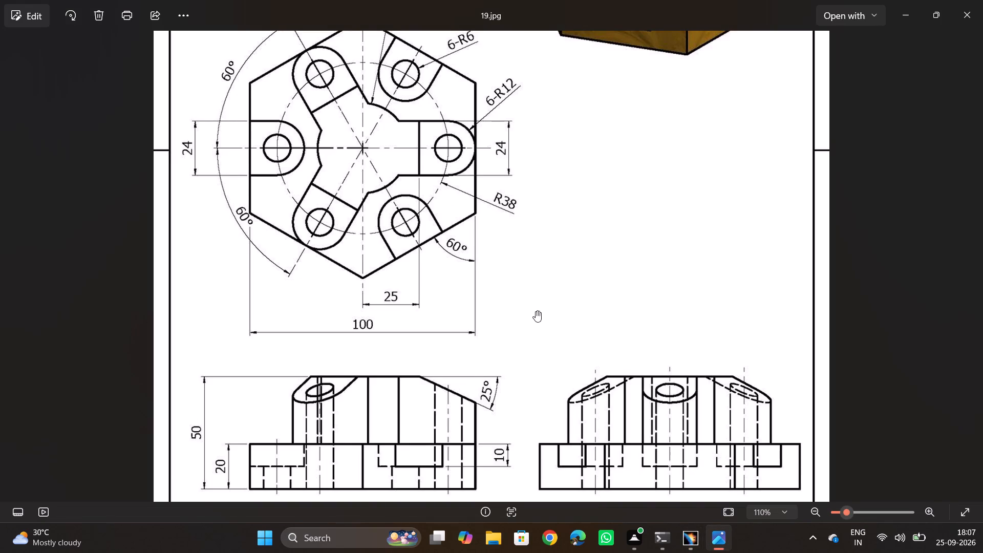
middle_click_drag(414, 356, 400, 469)
middle_click_drag(685, 212, 666, 334)
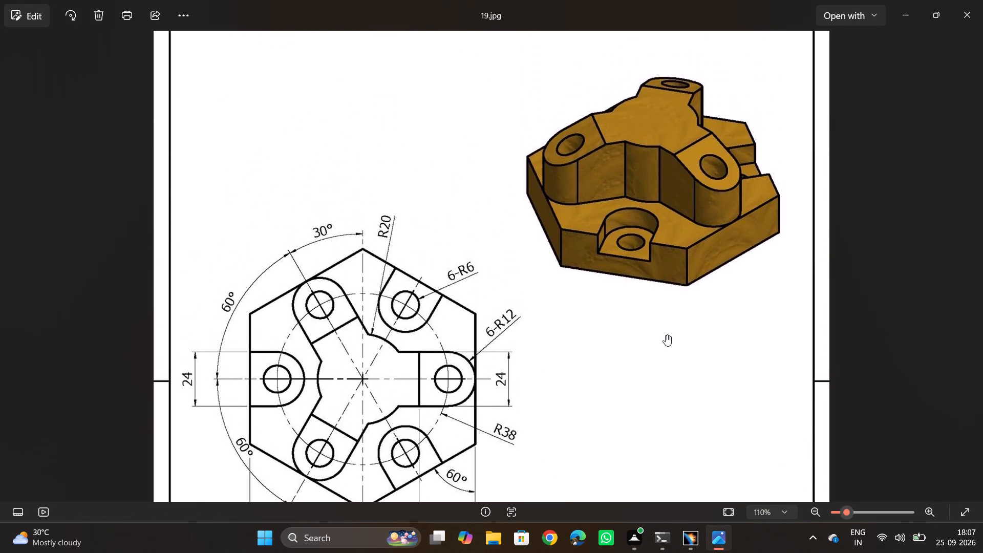
key("alt+Tab")
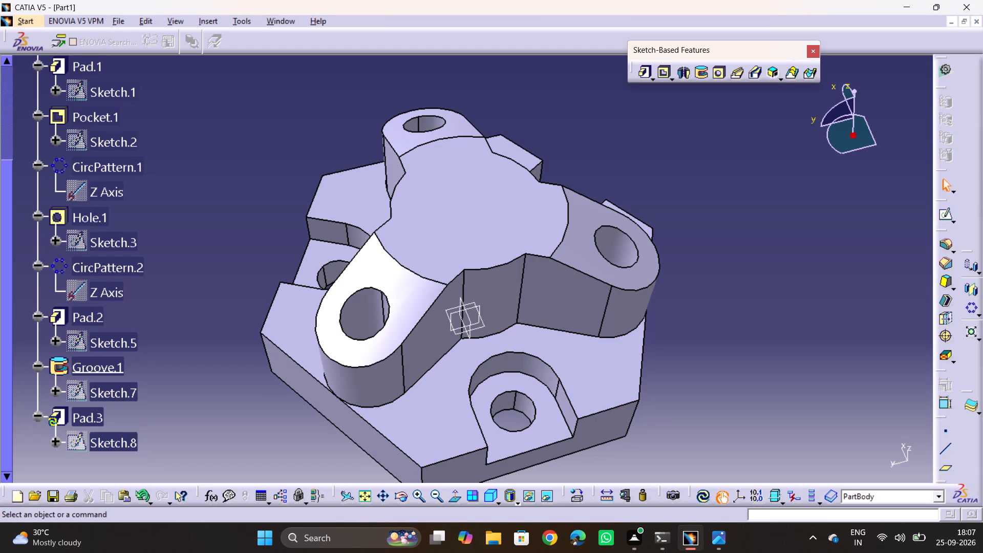
Examine the model from above and at an angle, comparing its lugs and pockets with the plan and isometric views in the drawing image.
middle_click_drag(455, 216, 451, 402)
left_click_drag(455, 216, 451, 402)
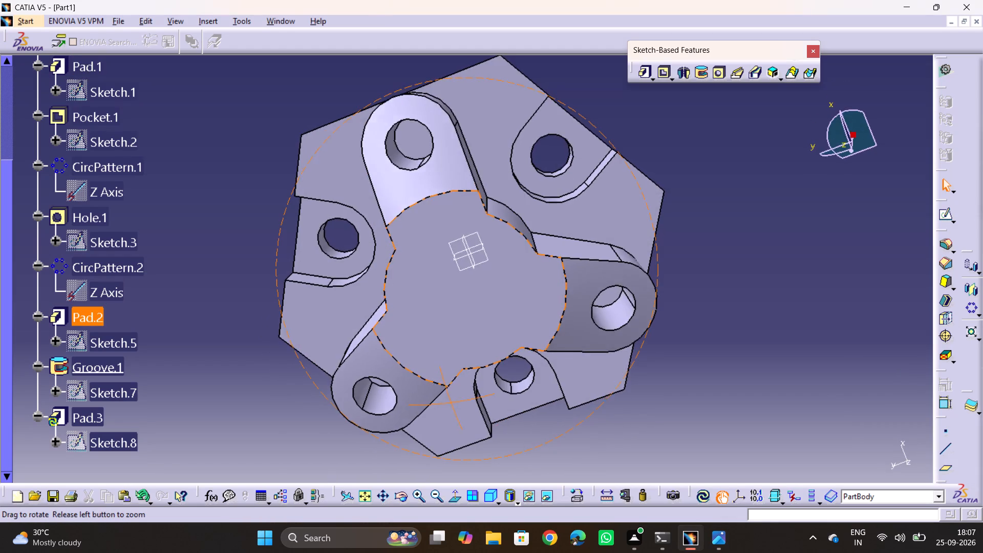
middle_click_drag(451, 402, 455, 345)
left_click_drag(451, 402, 456, 338)
key("alt+Tab")
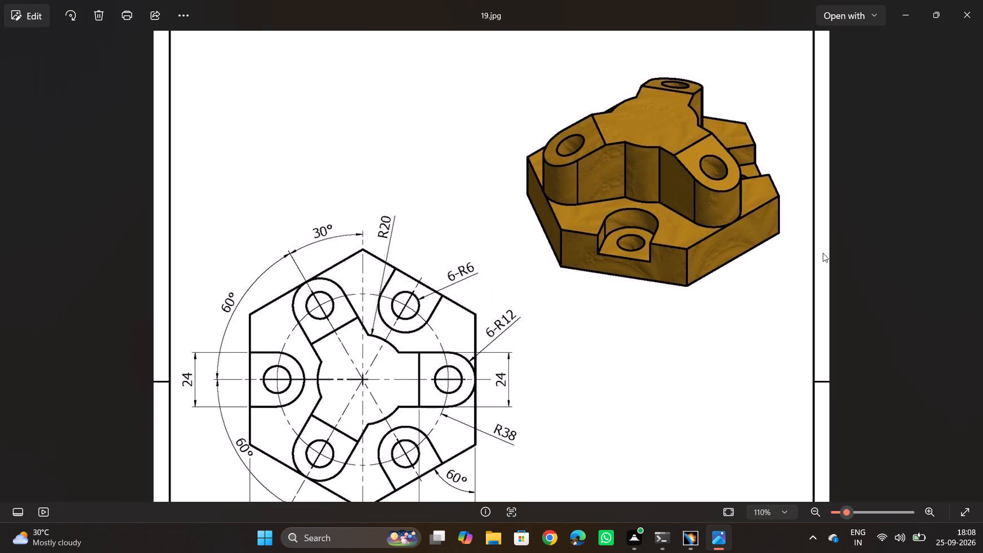
key("alt+Tab")
middle_click_drag(685, 261, 714, 318, "ctrl")
middle_click_drag(583, 352, 584, 352)
left_click_drag(583, 352, 584, 352)
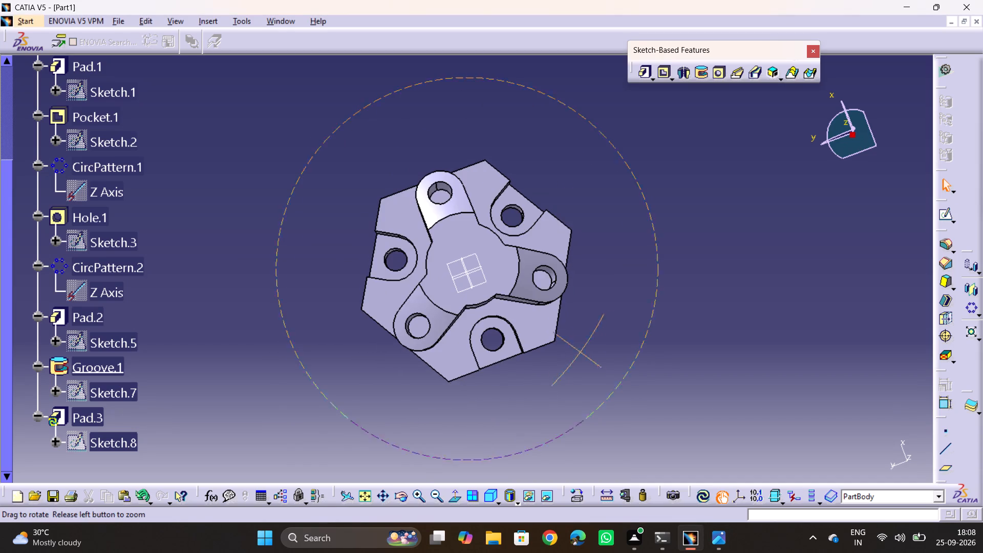
left_click_drag(584, 352, 561, 184)
middle_click_drag(584, 352, 561, 184)
Save the part as C22 in the JI folder.
key("ctrl+s")
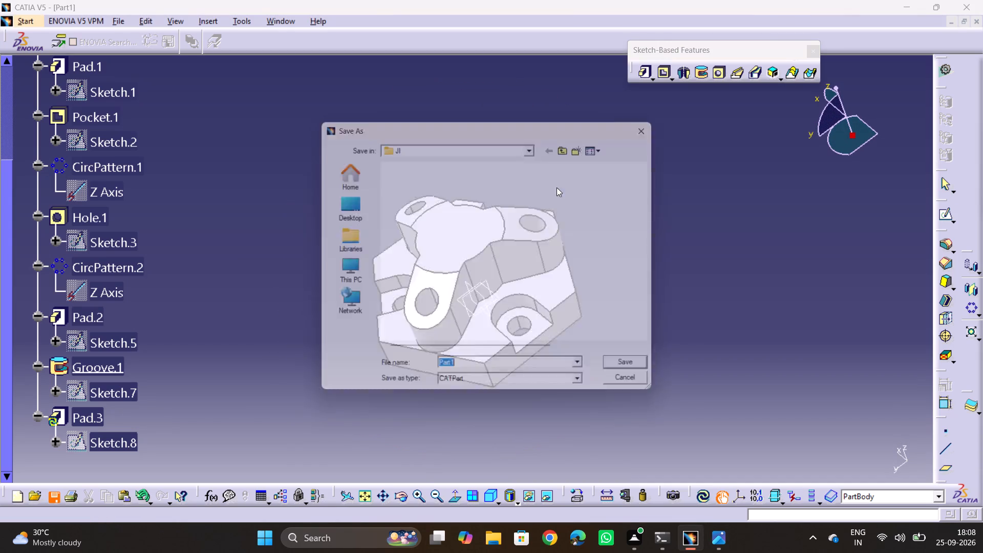
scroll(437, 274, "down", 8)
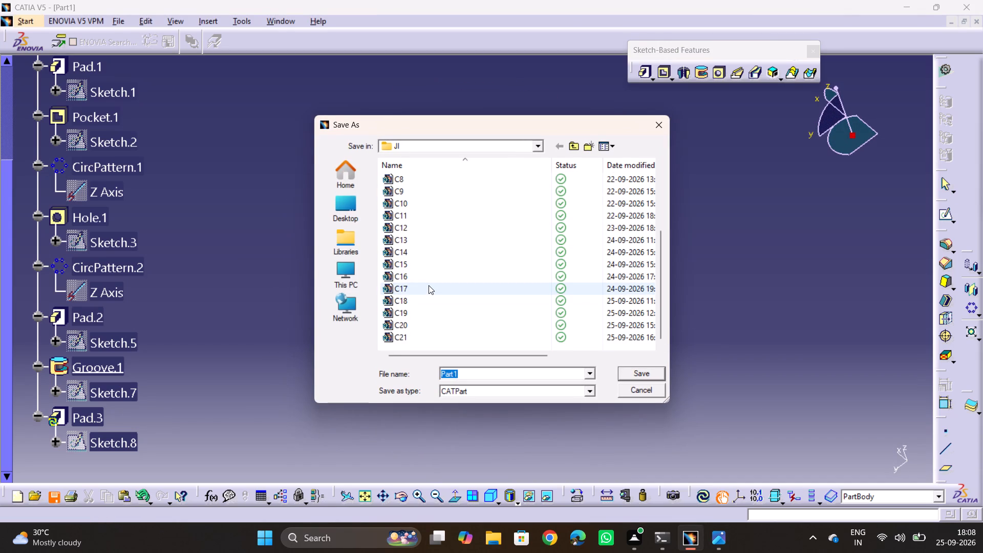
type("C22")
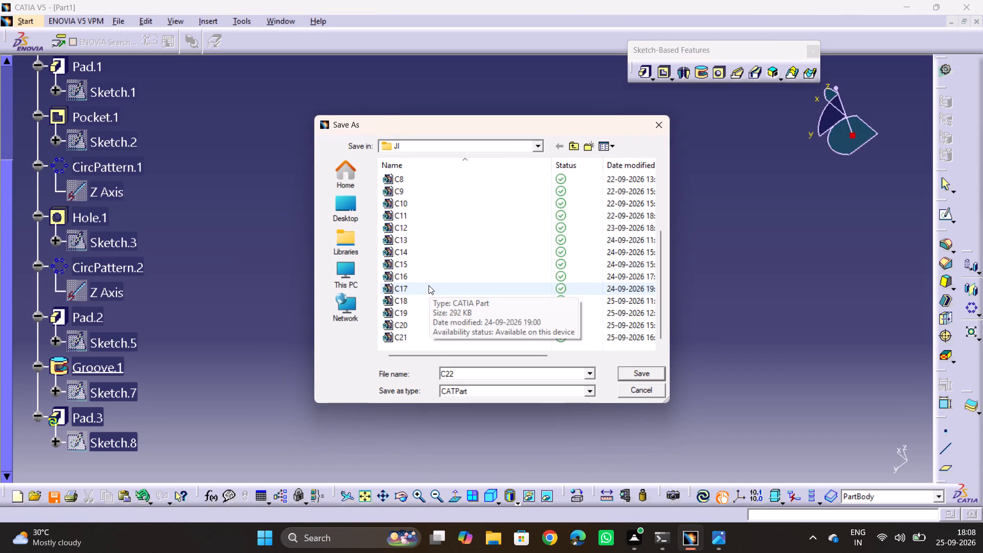
key("Return")
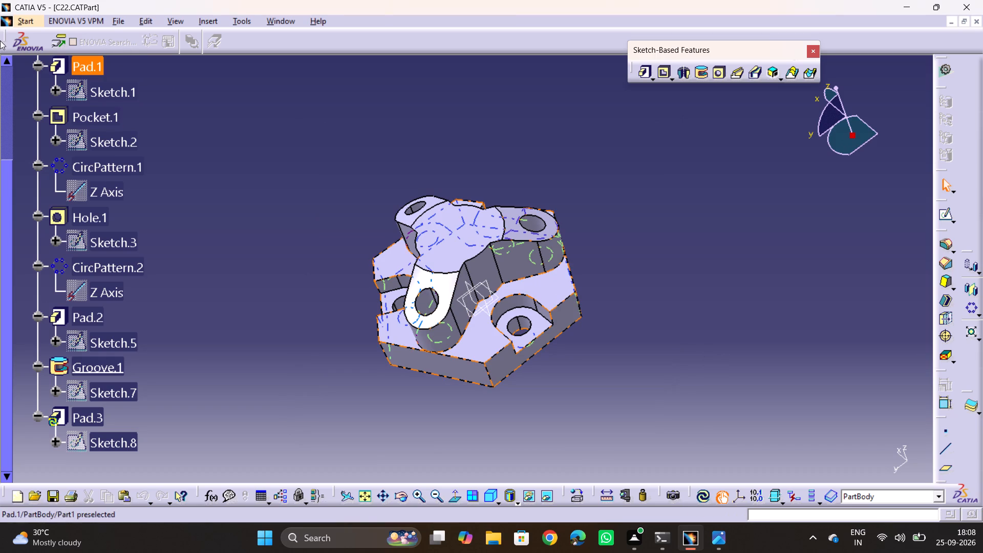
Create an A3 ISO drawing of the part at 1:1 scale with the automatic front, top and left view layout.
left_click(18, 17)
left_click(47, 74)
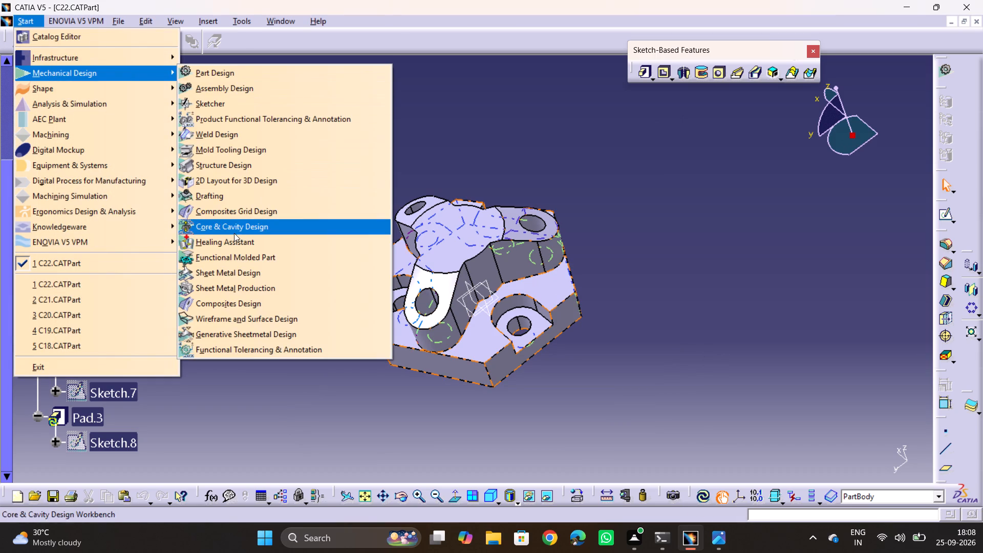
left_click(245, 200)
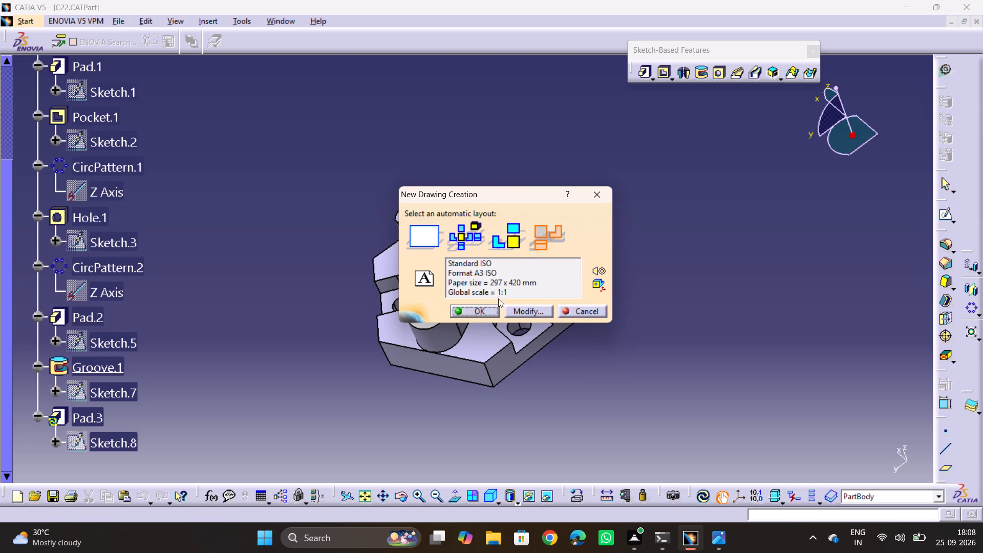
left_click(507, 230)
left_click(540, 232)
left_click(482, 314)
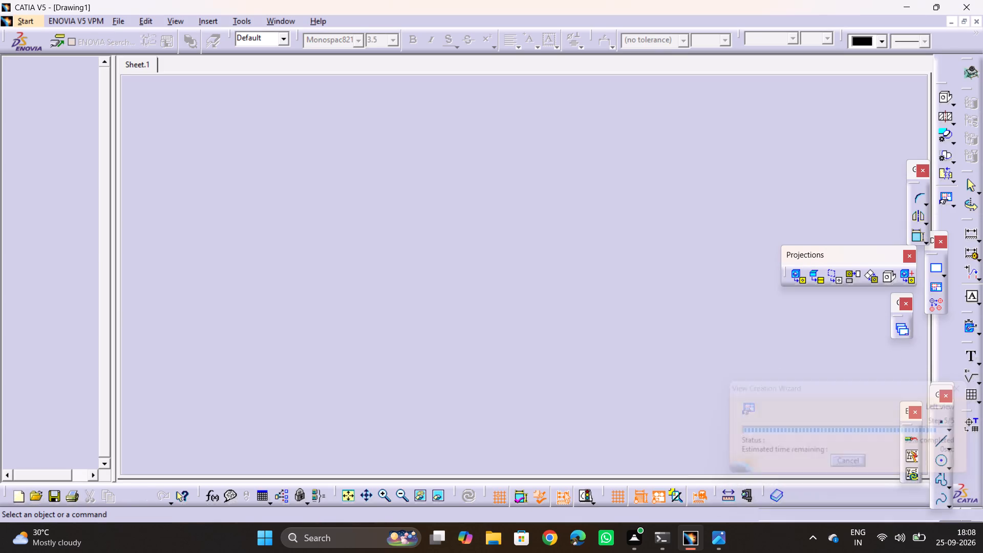
Compare the generated front, top and left views with the plan and elevation views in the reference drawing image.
middle_click_drag(559, 312, 617, 378)
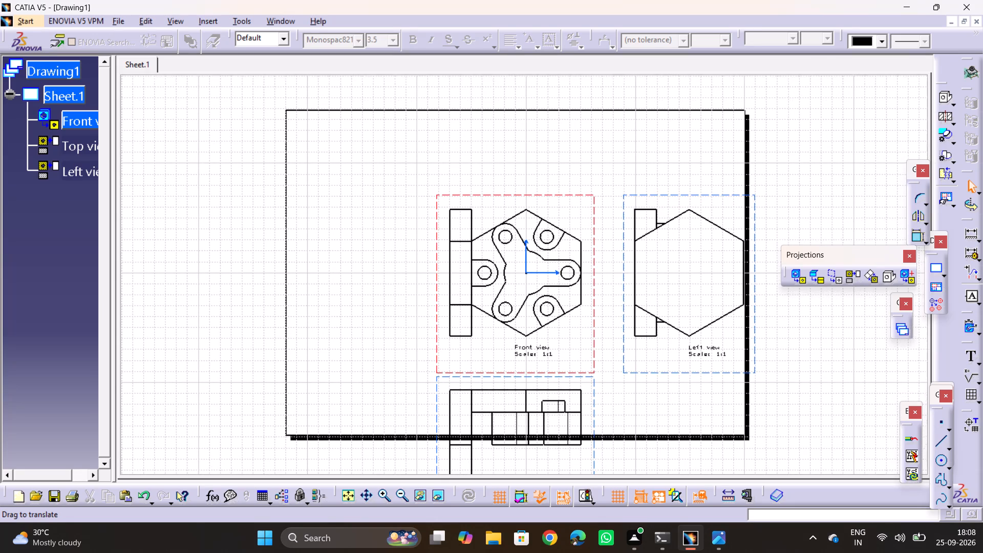
middle_click_drag(617, 378, 617, 371)
key("alt+Tab")
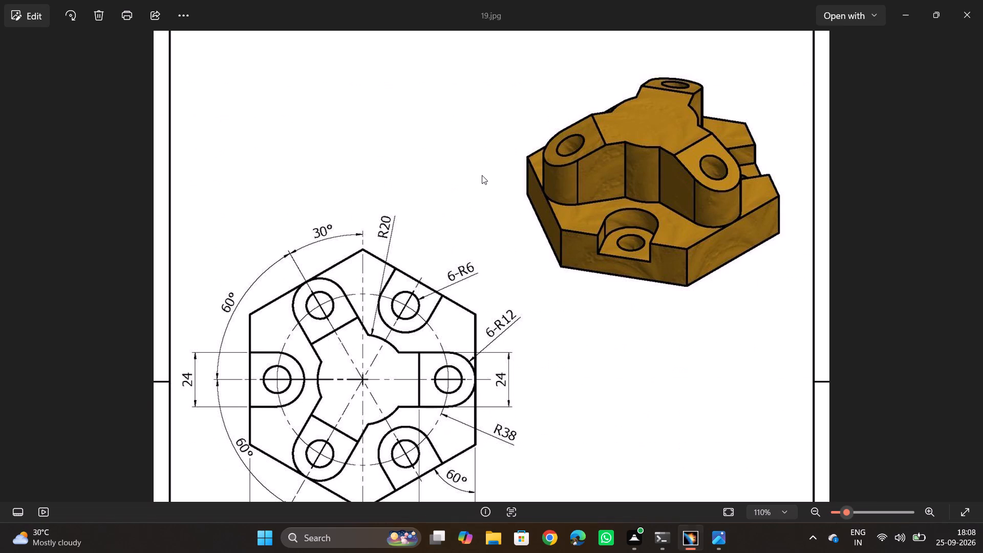
key("alt+Tab")
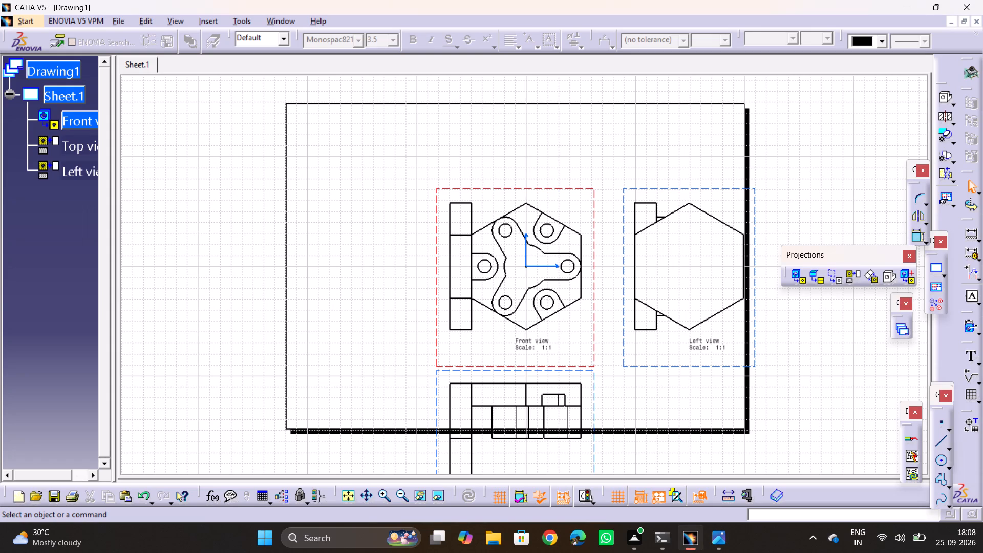
middle_click_drag(518, 263, 516, 190)
key("alt+Tab")
middle_click_drag(471, 310, 468, 174)
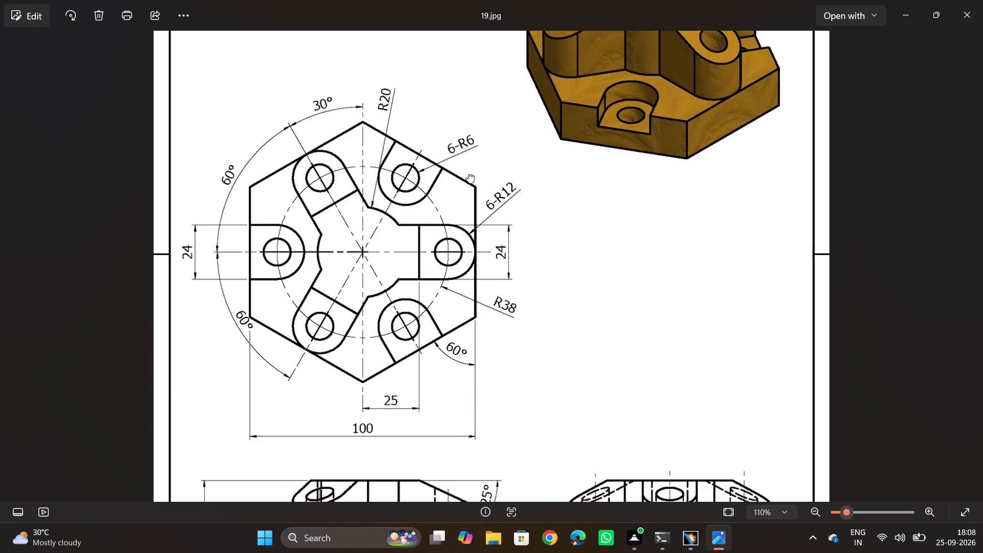
middle_click_drag(468, 174, 475, 132)
middle_click_drag(442, 319, 459, 193)
key("alt+Tab")
middle_click_drag(633, 350, 623, 438)
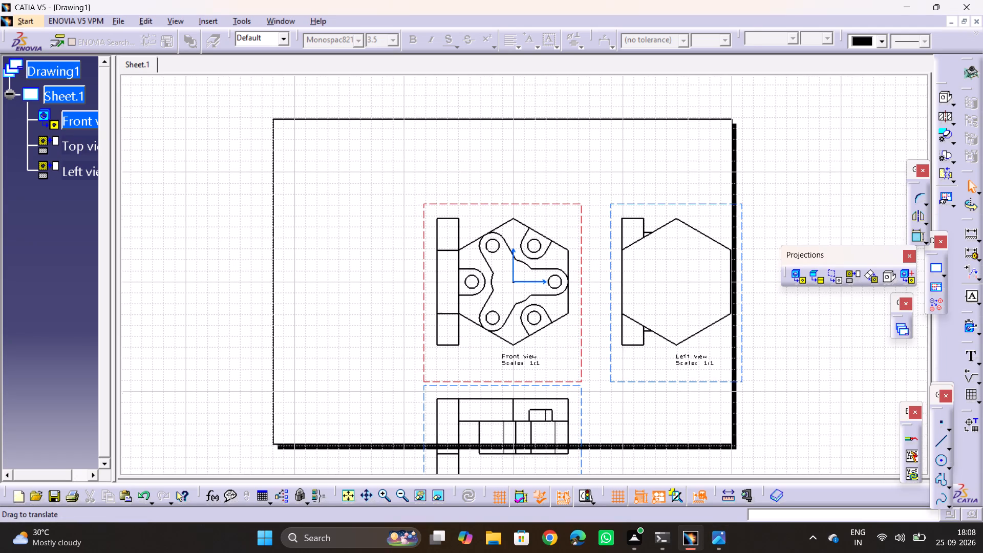
middle_click_drag(623, 438, 623, 439)
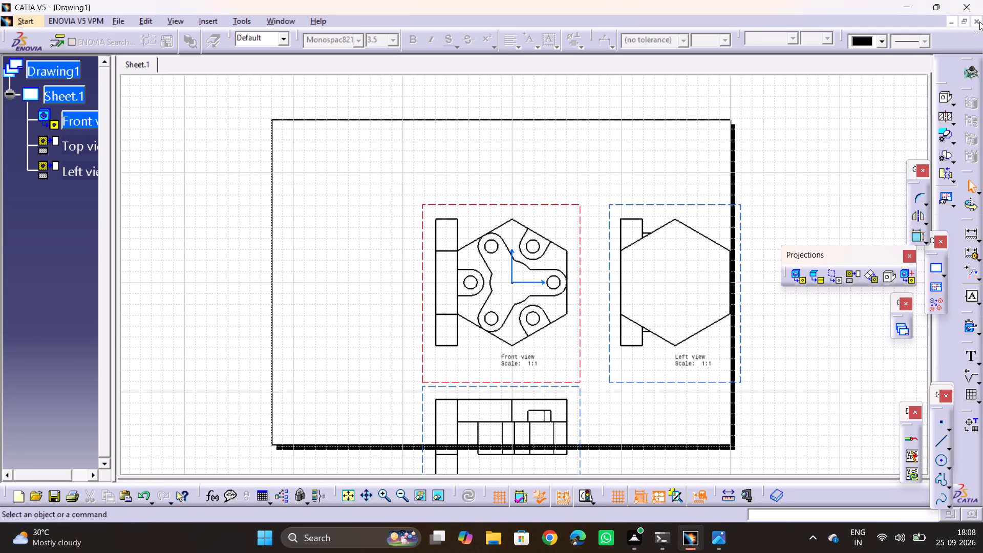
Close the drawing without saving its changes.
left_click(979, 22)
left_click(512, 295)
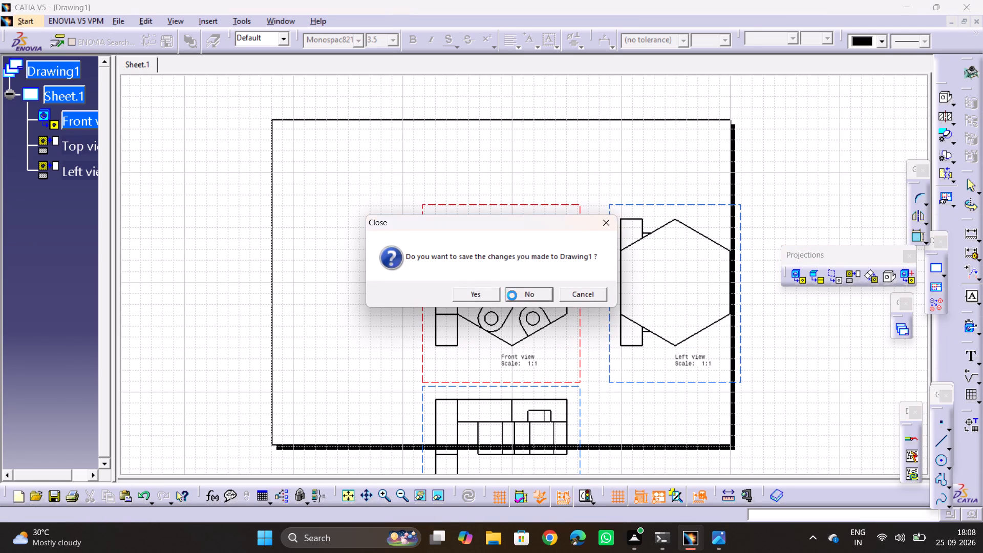
Update all features of the C22 part.
middle_click_drag(402, 362, 404, 359)
left_click_drag(402, 362, 404, 359)
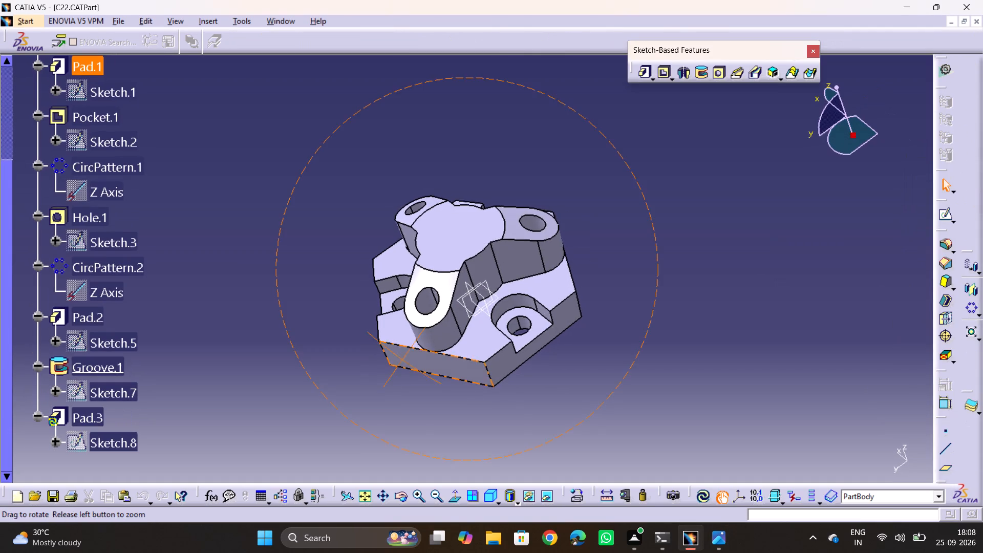
left_click_drag(404, 359, 435, 339)
middle_click_drag(404, 359, 435, 339)
middle_click_drag(521, 323, 557, 389)
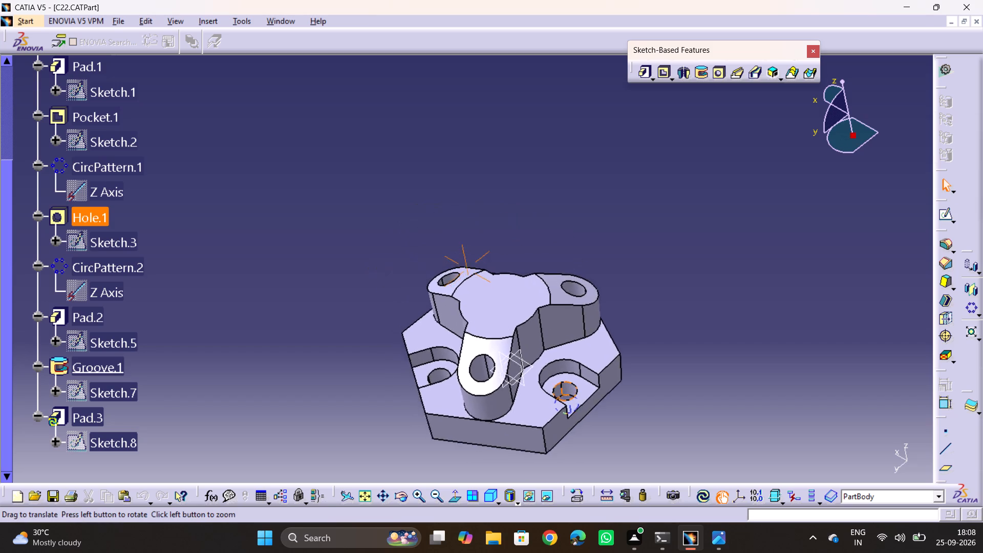
middle_click_drag(557, 389, 531, 309)
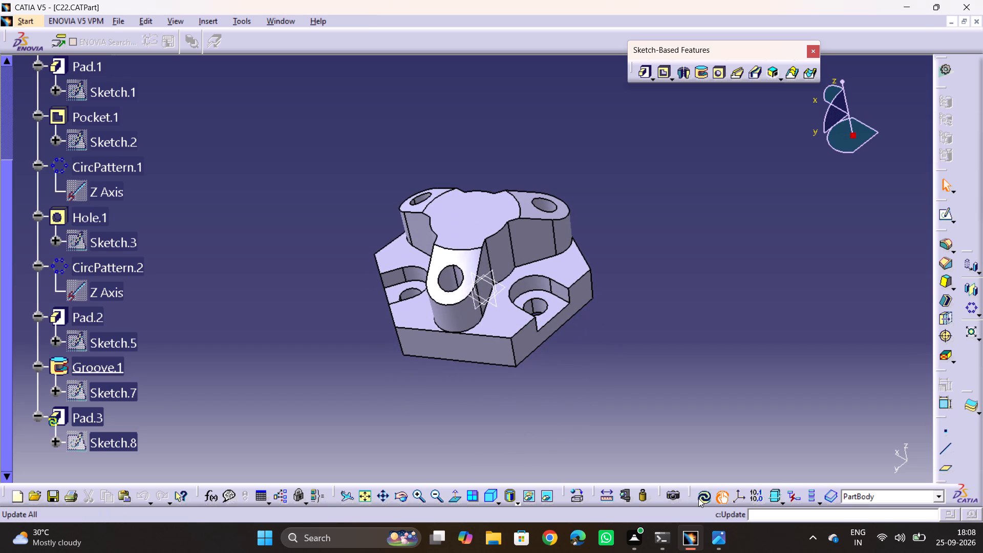
left_click(698, 498)
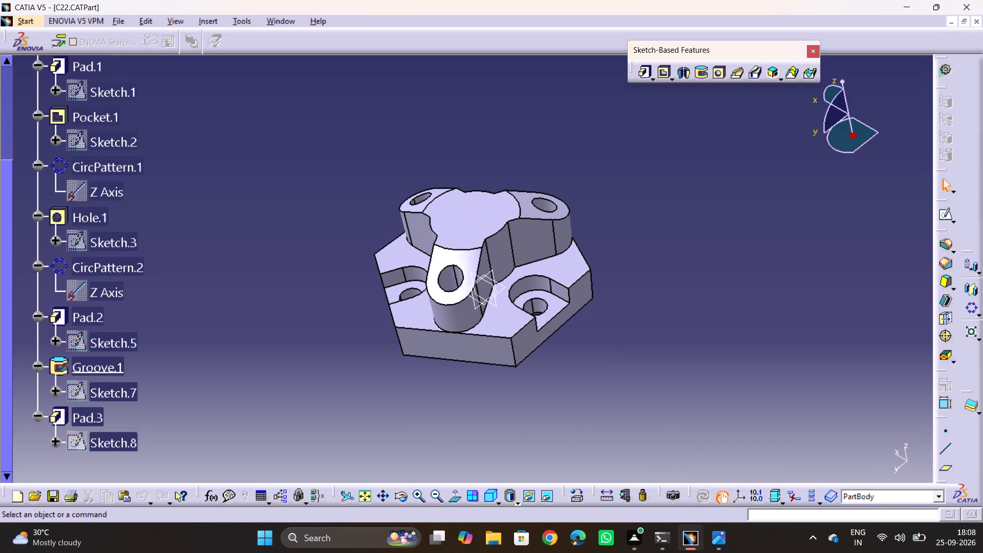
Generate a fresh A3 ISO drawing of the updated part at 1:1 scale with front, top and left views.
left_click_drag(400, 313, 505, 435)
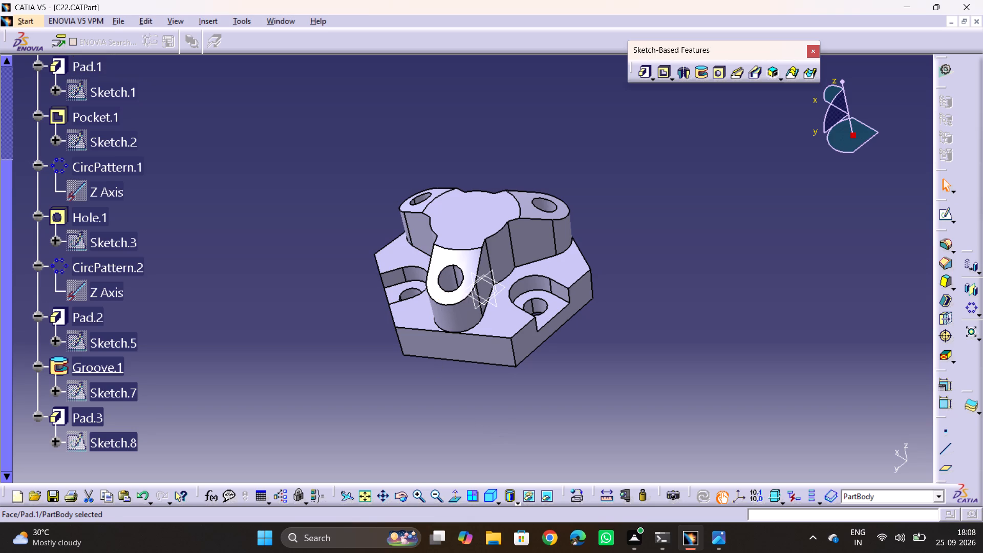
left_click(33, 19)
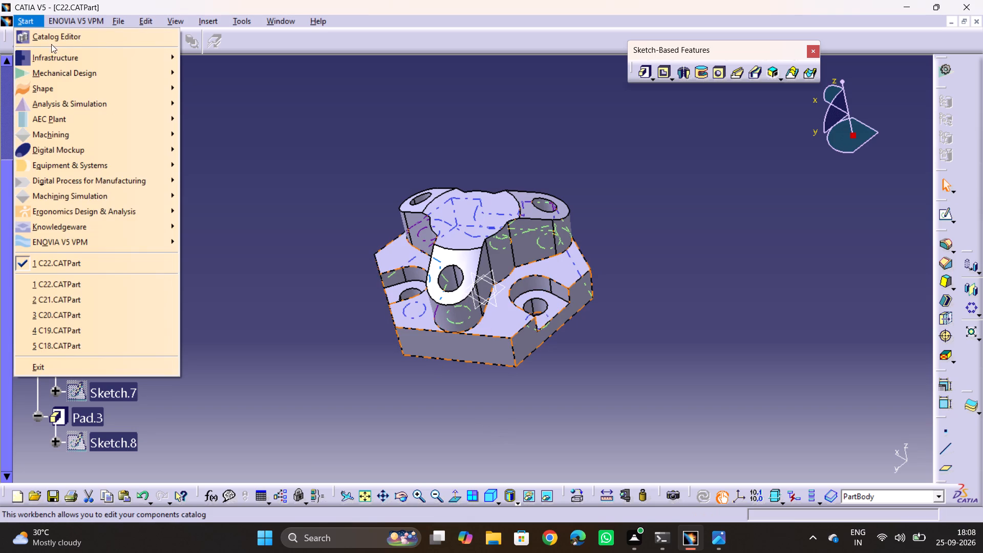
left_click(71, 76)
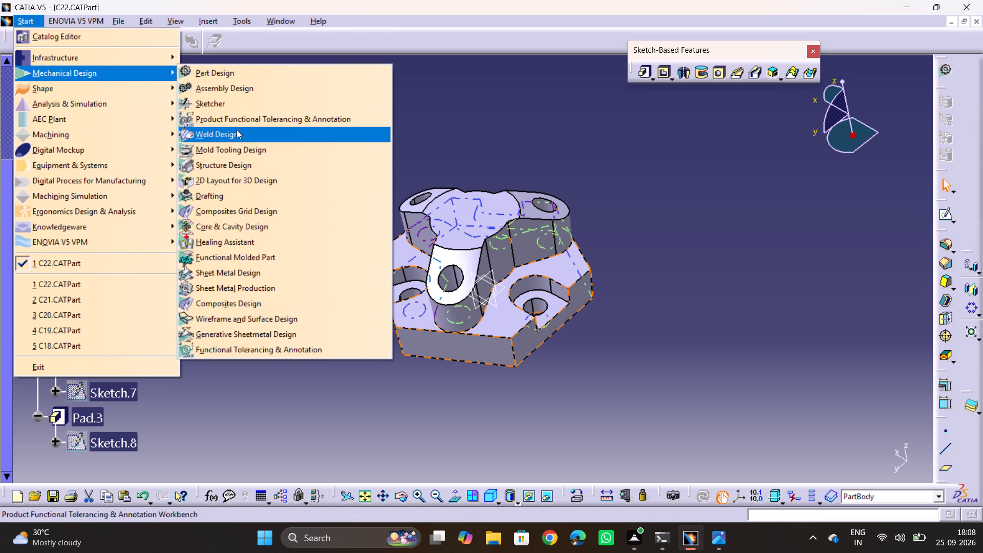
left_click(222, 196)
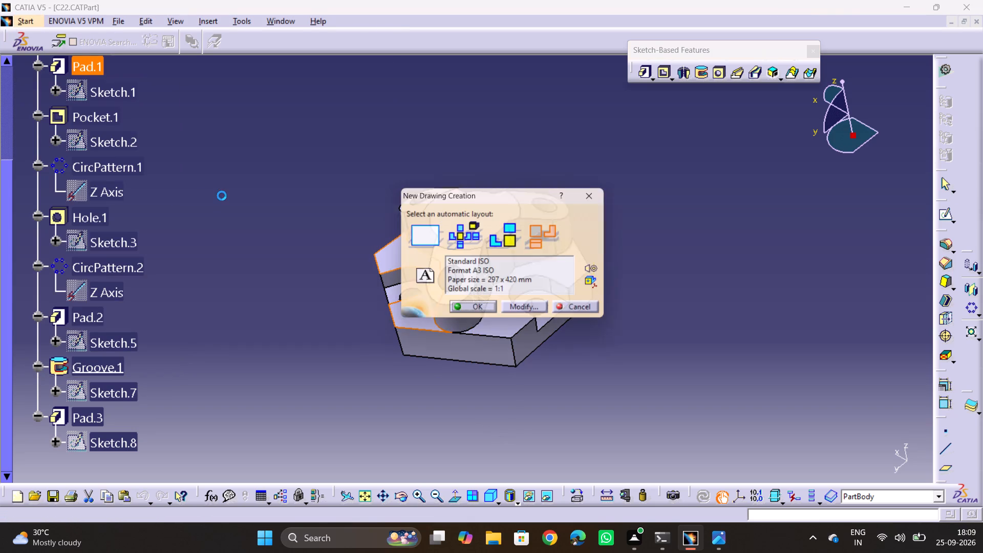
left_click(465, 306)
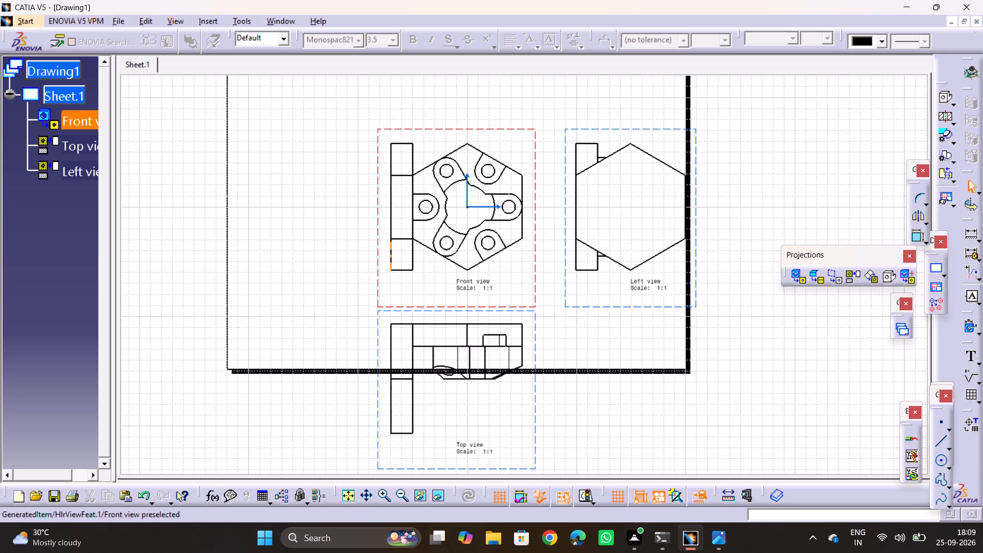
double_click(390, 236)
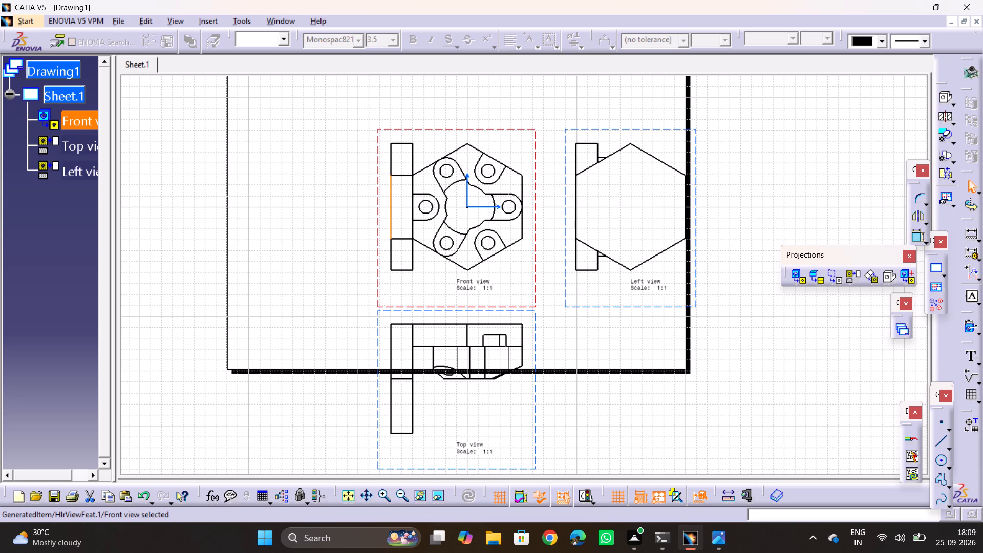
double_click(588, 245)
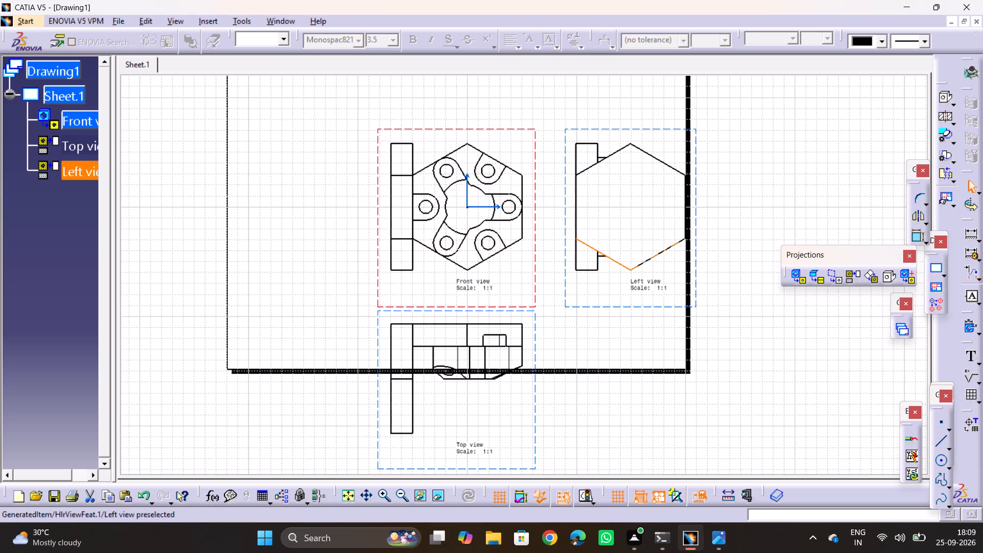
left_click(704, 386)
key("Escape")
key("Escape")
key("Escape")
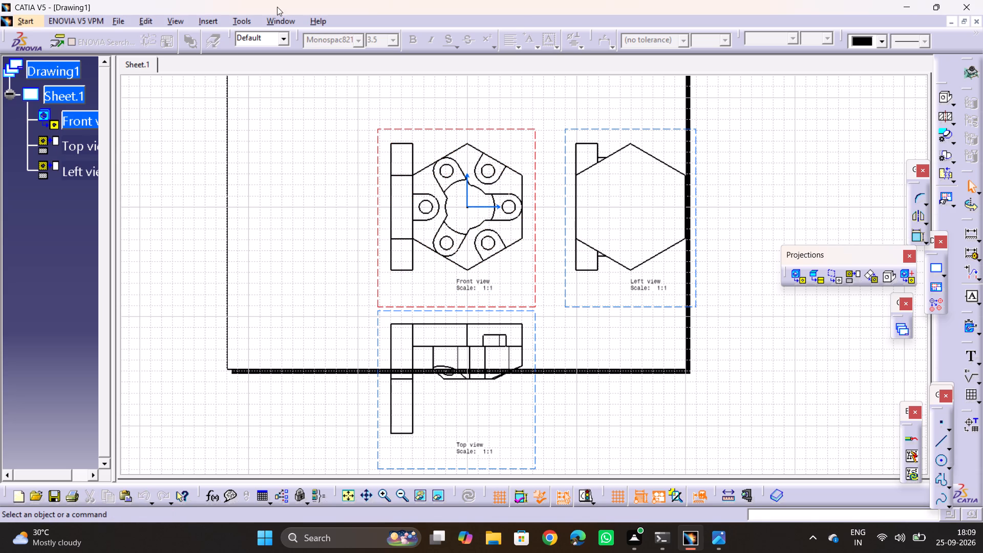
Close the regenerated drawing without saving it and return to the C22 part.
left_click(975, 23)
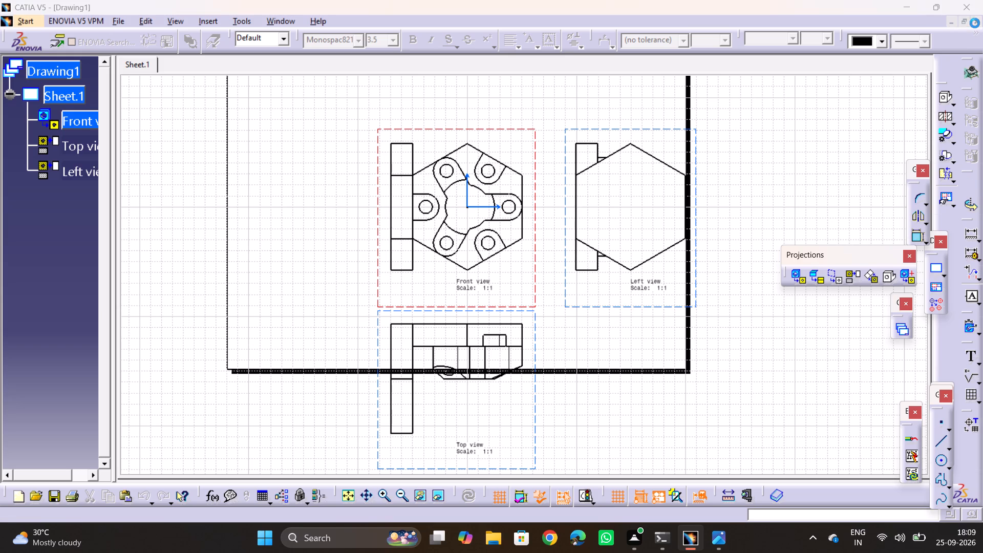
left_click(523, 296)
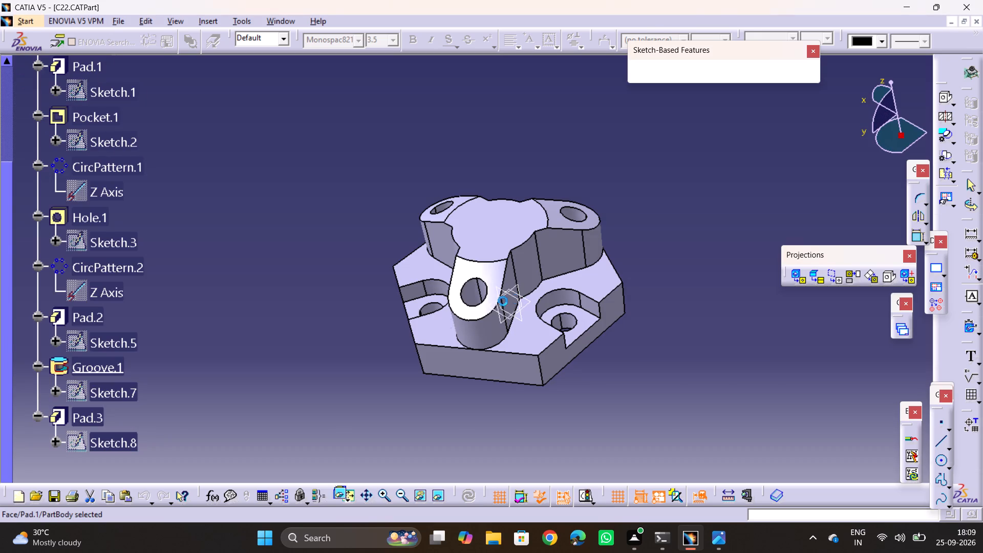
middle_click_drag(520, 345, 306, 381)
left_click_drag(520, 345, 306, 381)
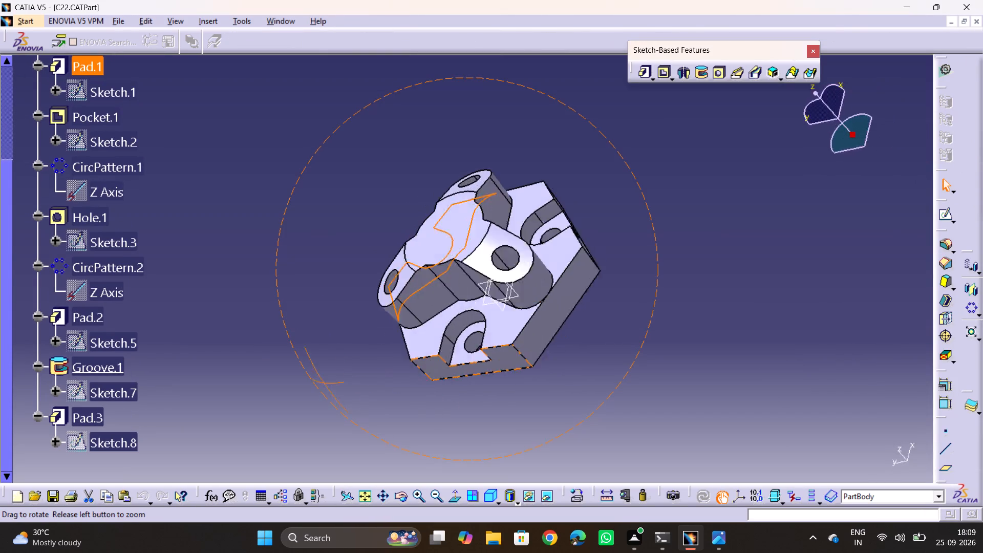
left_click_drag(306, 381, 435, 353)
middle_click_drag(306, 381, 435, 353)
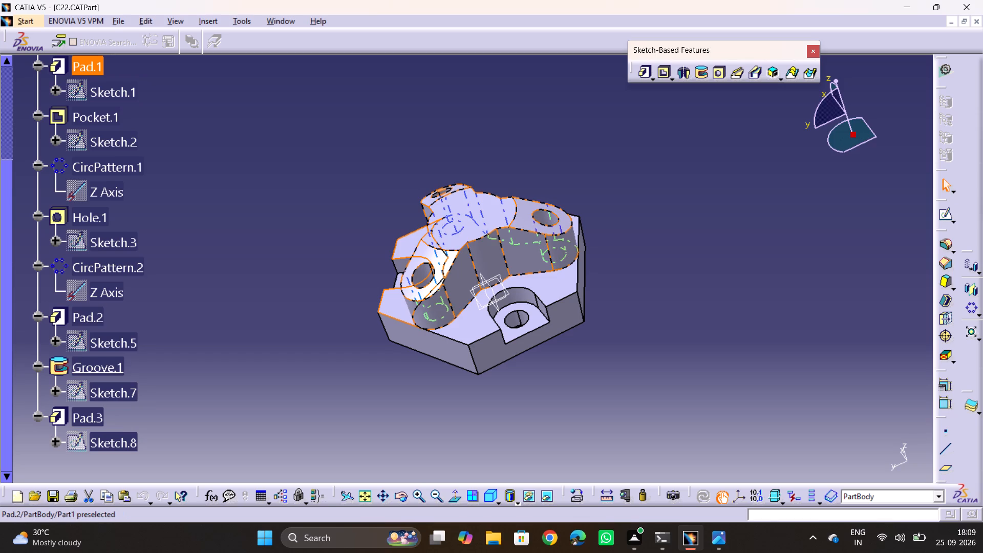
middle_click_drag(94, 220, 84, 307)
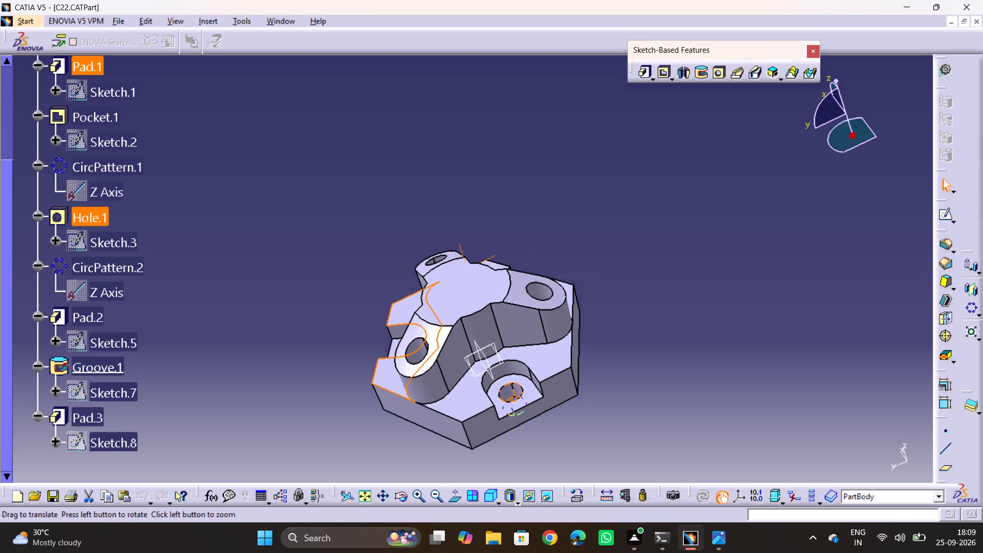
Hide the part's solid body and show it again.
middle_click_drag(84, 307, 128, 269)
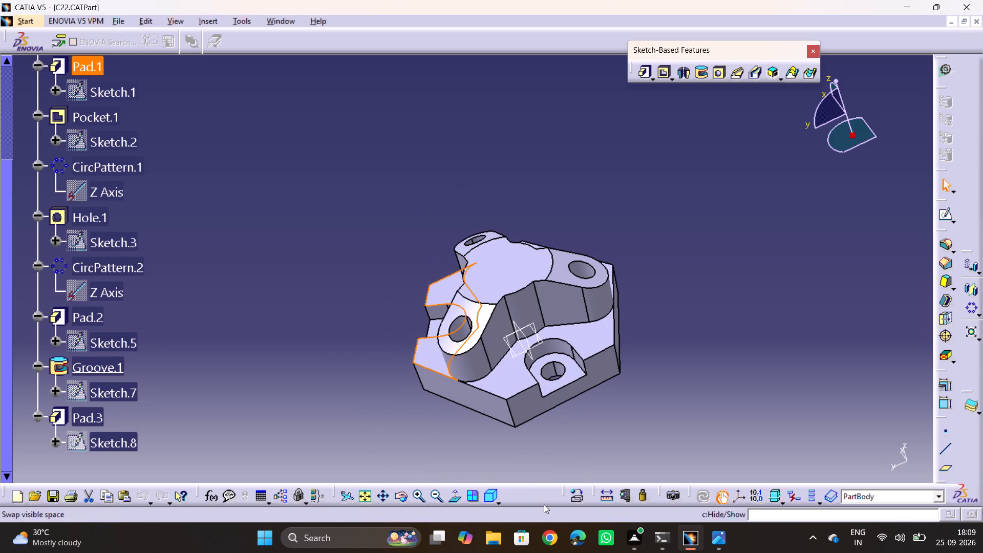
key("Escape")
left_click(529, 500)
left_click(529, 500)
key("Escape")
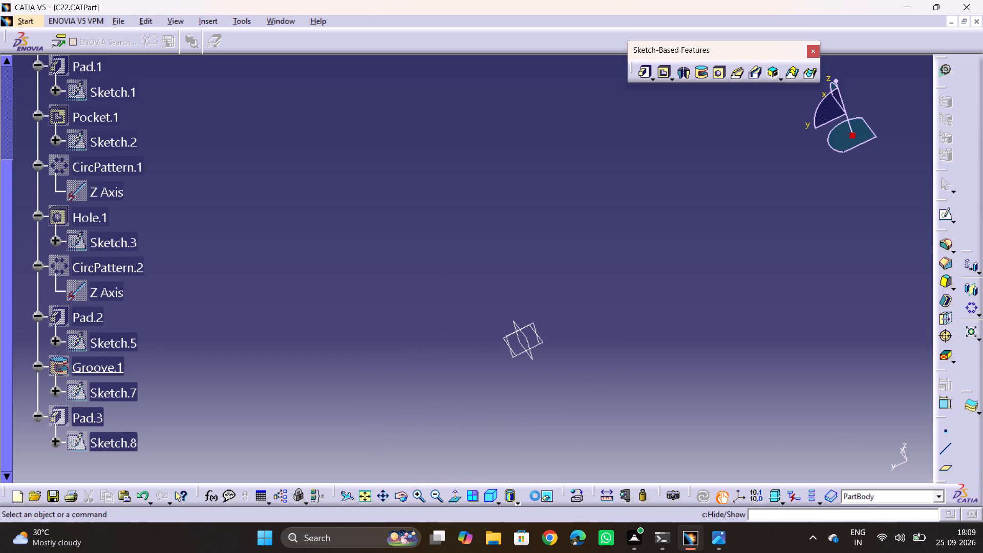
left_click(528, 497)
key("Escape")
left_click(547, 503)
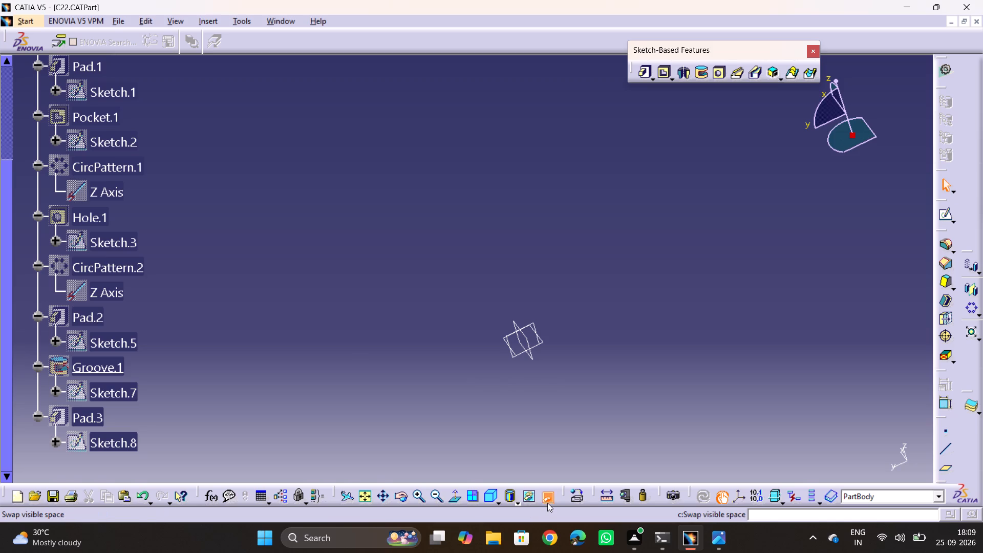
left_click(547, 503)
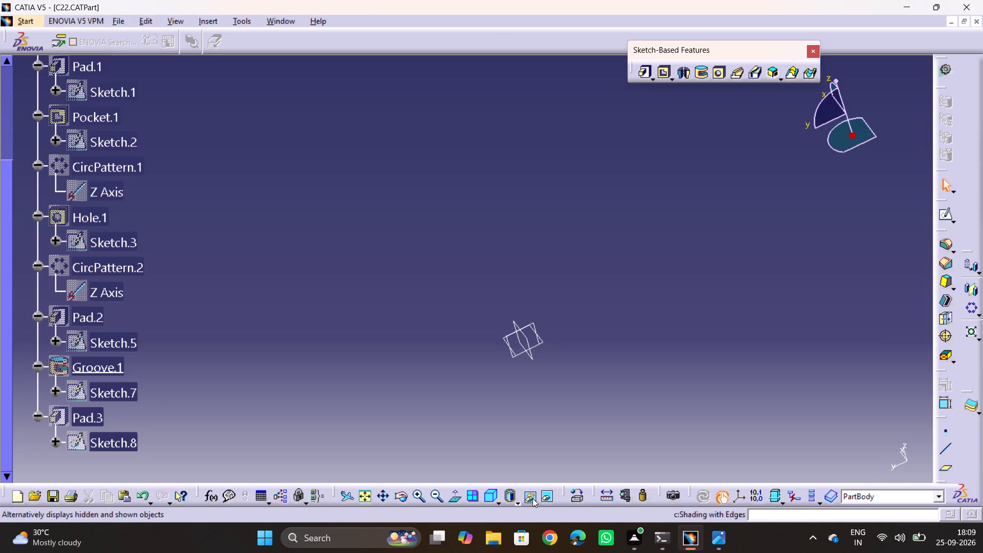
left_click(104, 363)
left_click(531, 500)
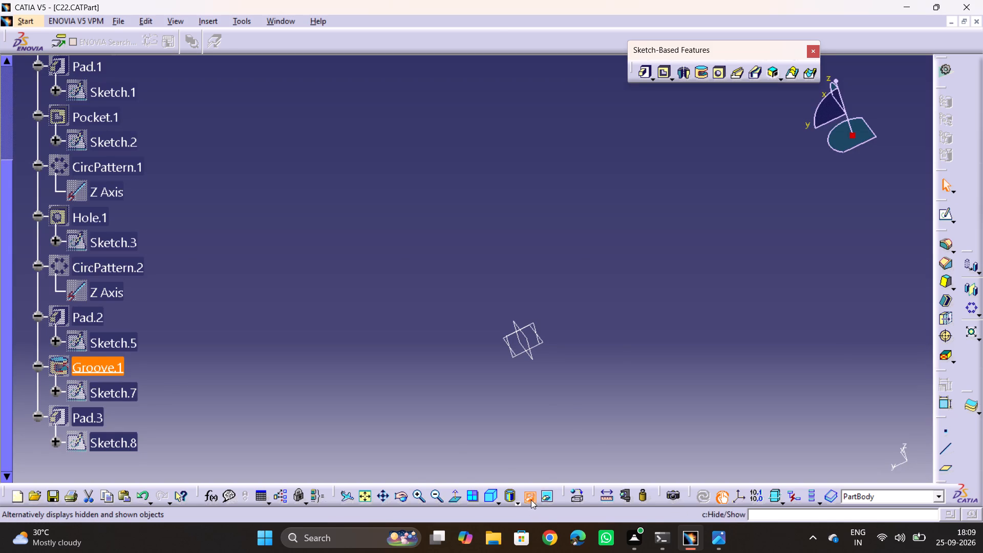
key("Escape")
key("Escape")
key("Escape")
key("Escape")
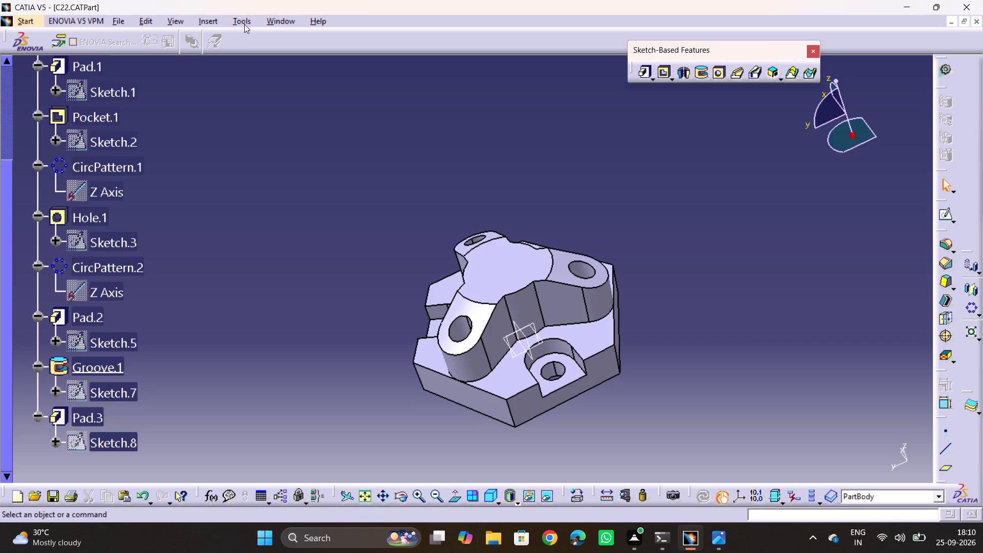
Generate a new A3 ISO drawing of the C22 part at 1:1 scale with front, top and left views.
left_click(30, 23)
left_click(57, 76)
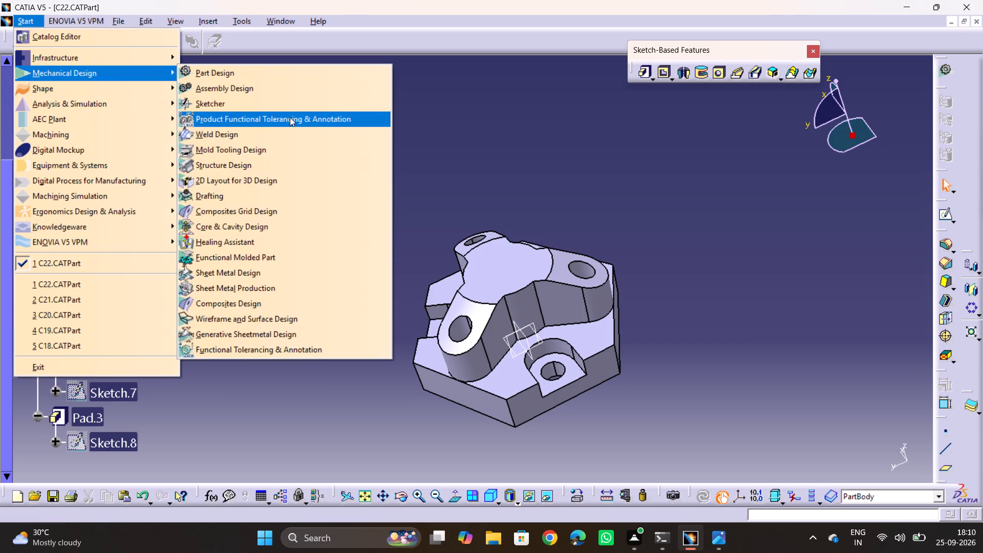
left_click(258, 202)
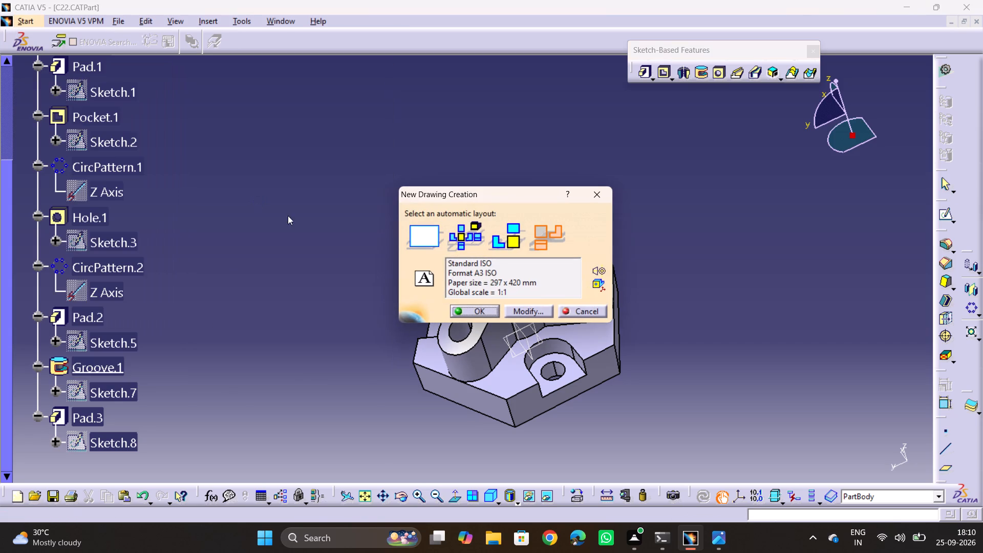
left_click(477, 309)
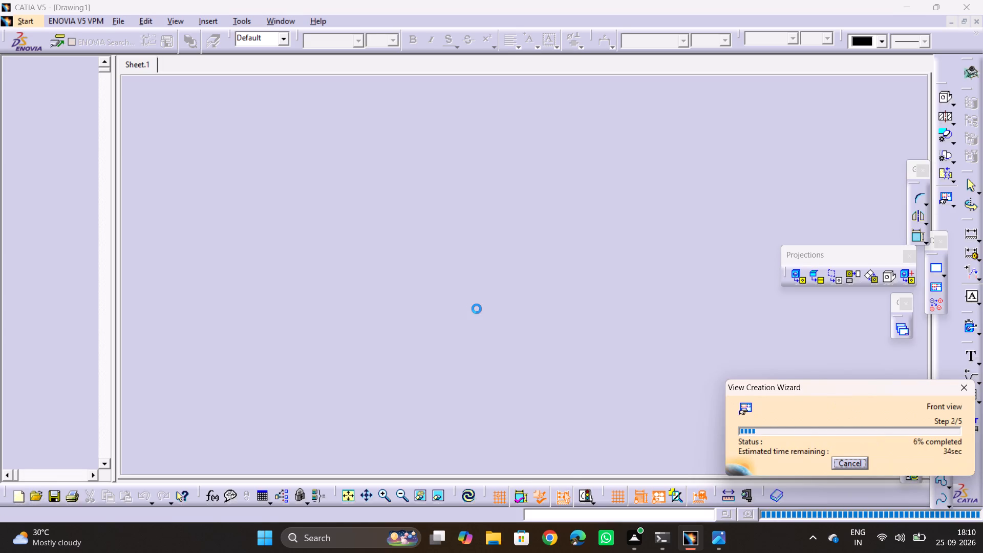
Move the front view and its projected views toward the upper-left corner of the drawing sheet.
middle_click_drag(592, 313, 603, 340)
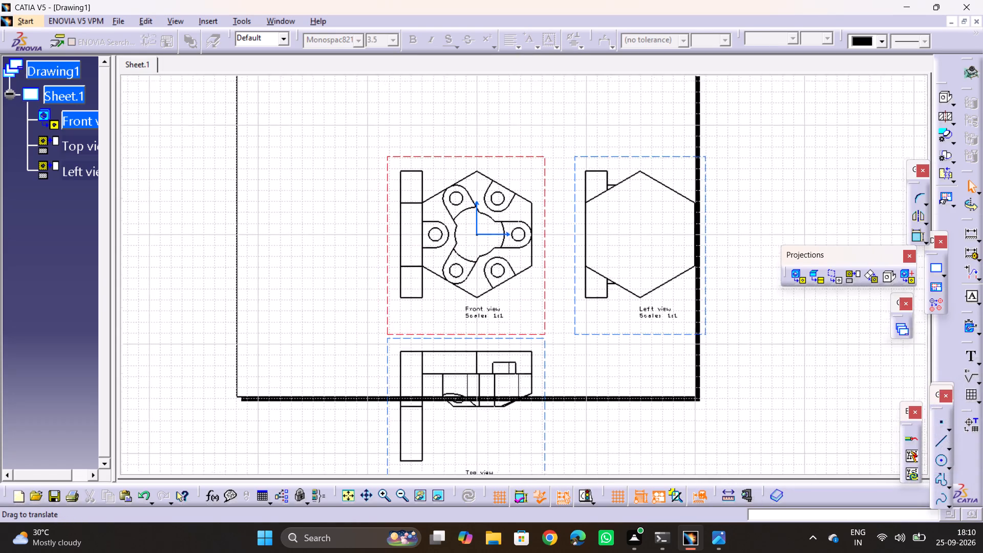
middle_click_drag(603, 340, 661, 398)
left_click(798, 382)
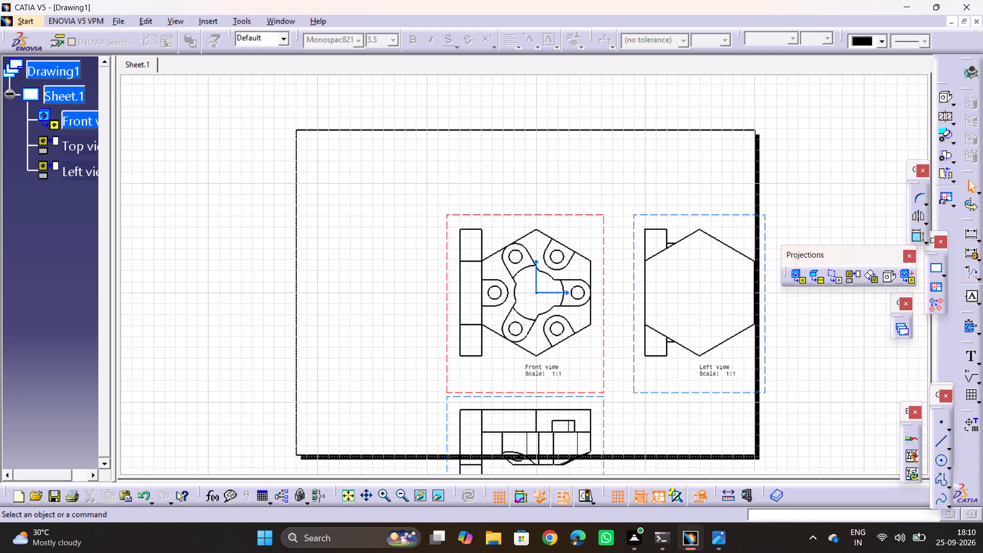
left_click_drag(454, 214, 337, 163)
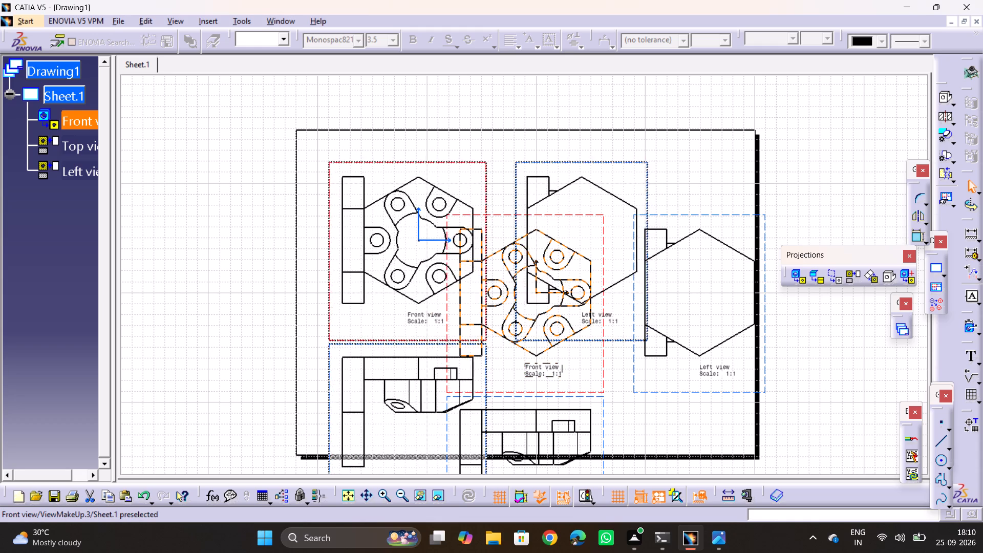
left_click_drag(337, 163, 332, 159)
left_click(778, 369)
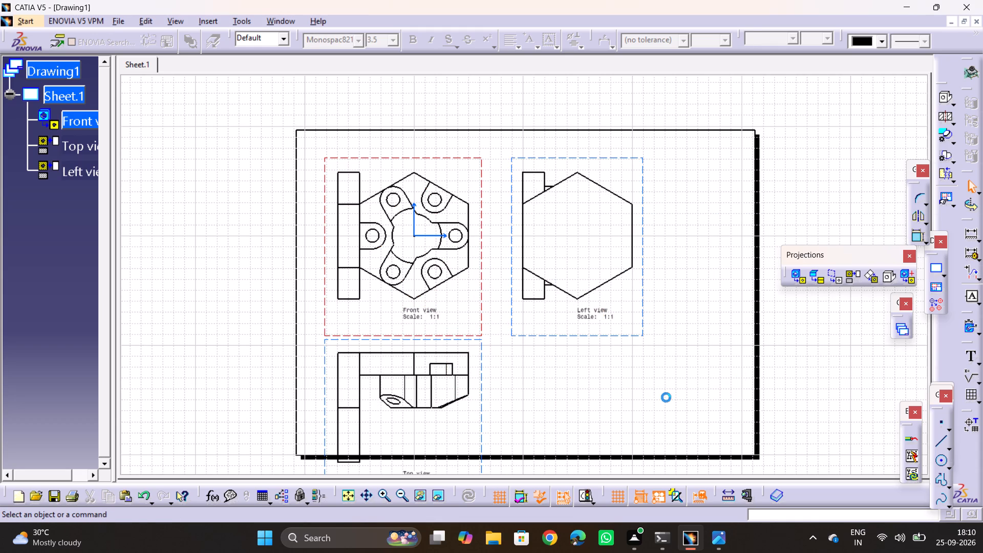
Delete the left view from the sheet.
left_click(575, 334)
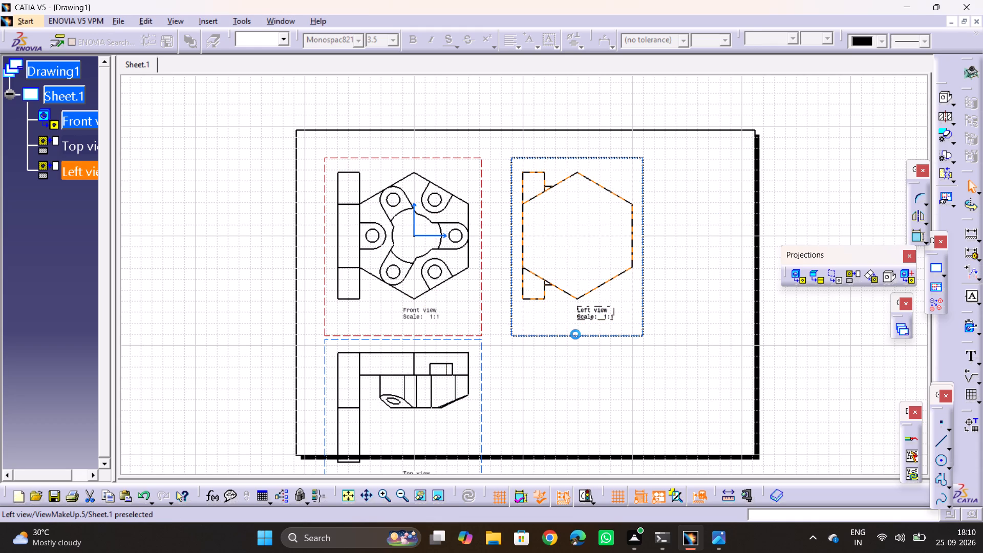
key("Delete")
Hide the lower outer vertical line of the stray side rectangle in the top view.
middle_click_drag(530, 381, 529, 381)
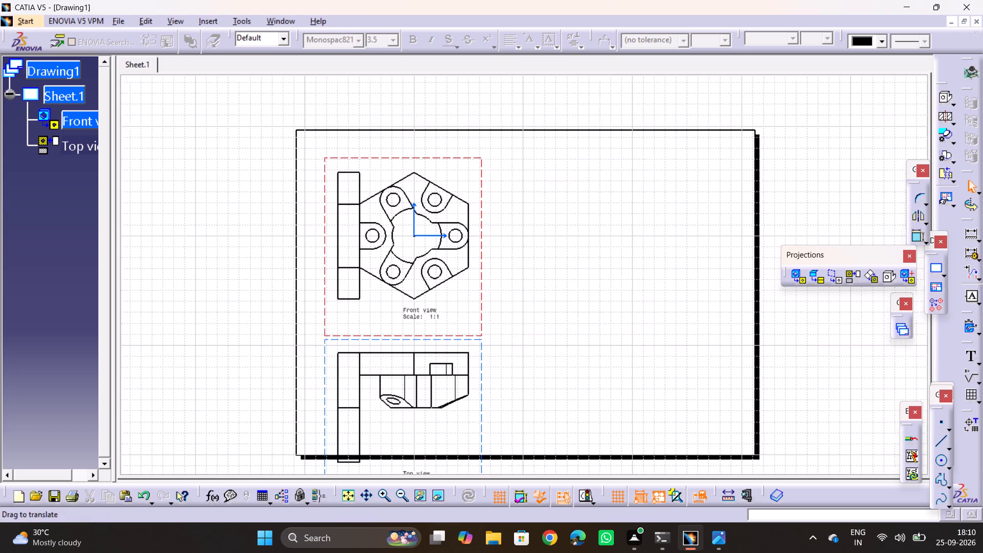
middle_click_drag(529, 381, 530, 342)
left_click(338, 397)
right_click(338, 397)
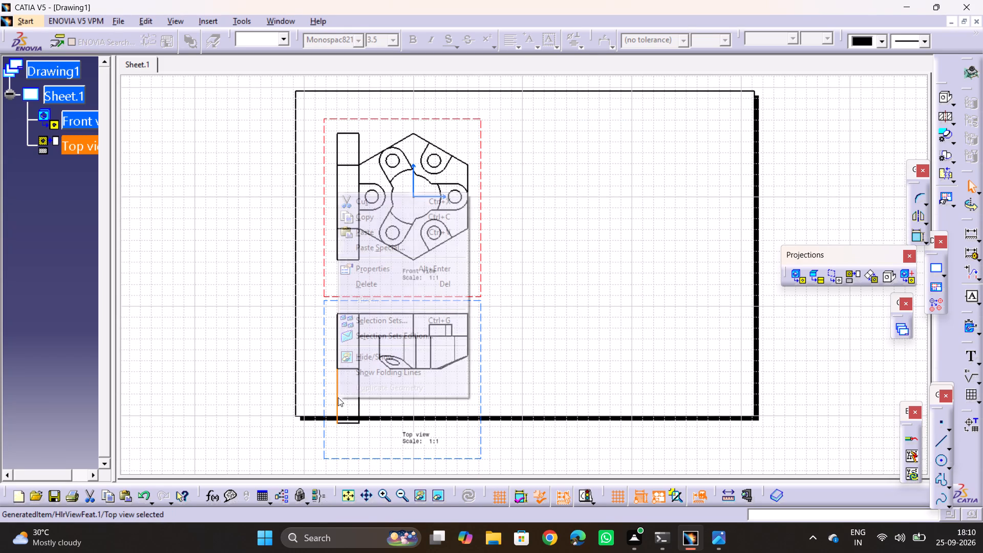
left_click(371, 354)
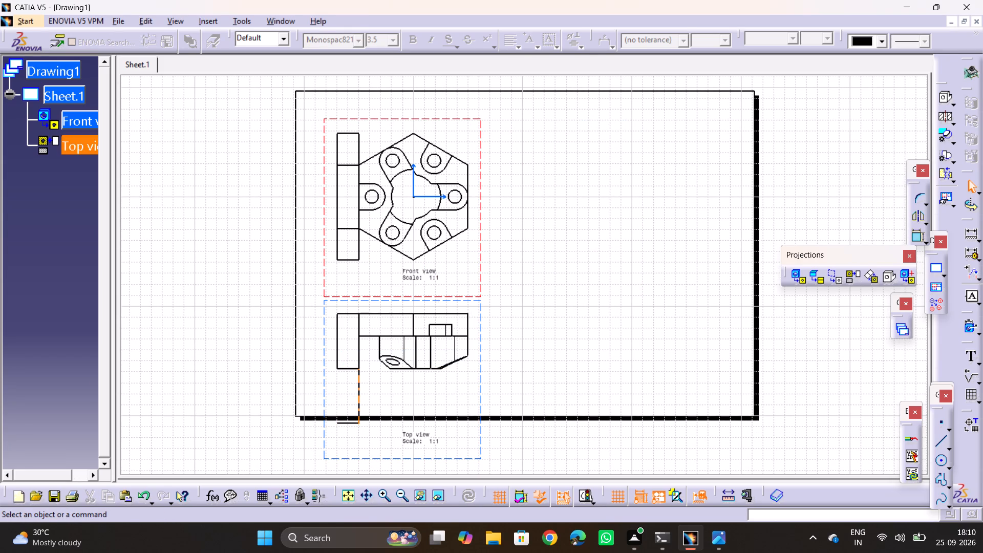
Reposition the top view slightly farther below the front view.
left_click_drag(323, 304, 376, 399)
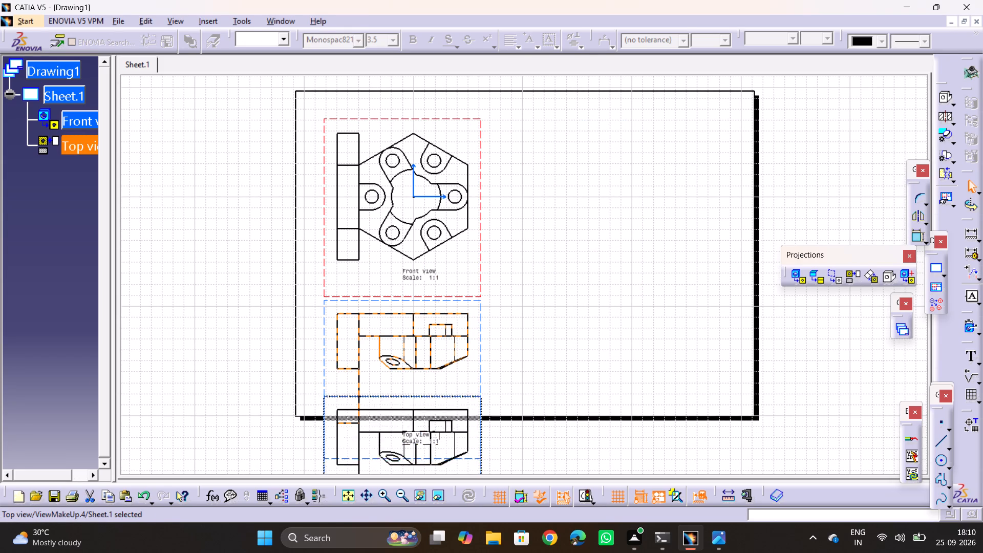
left_click_drag(382, 396, 398, 305)
Change the format of Sheet.1 to A2 ISO in landscape orientation.
middle_click_drag(661, 256, 653, 304)
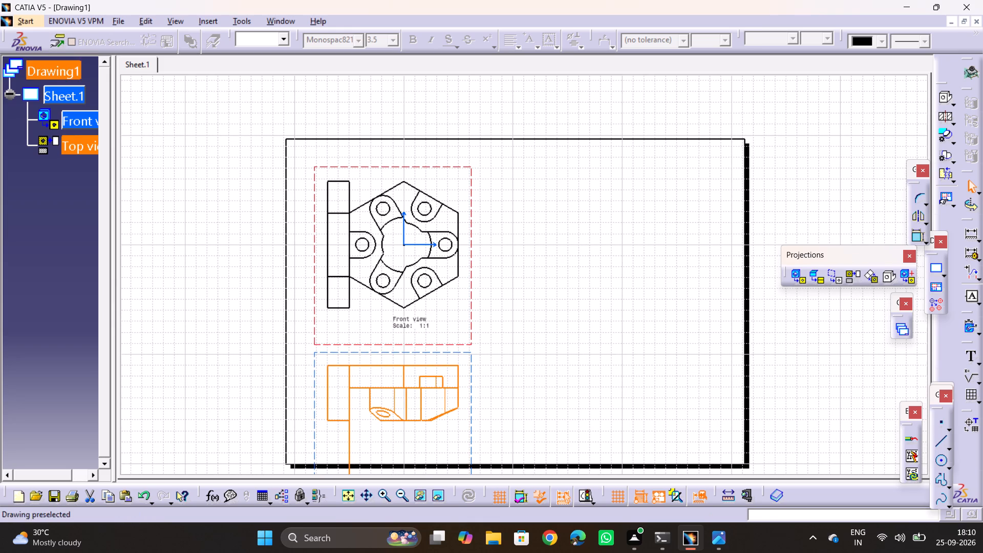
right_click(62, 98)
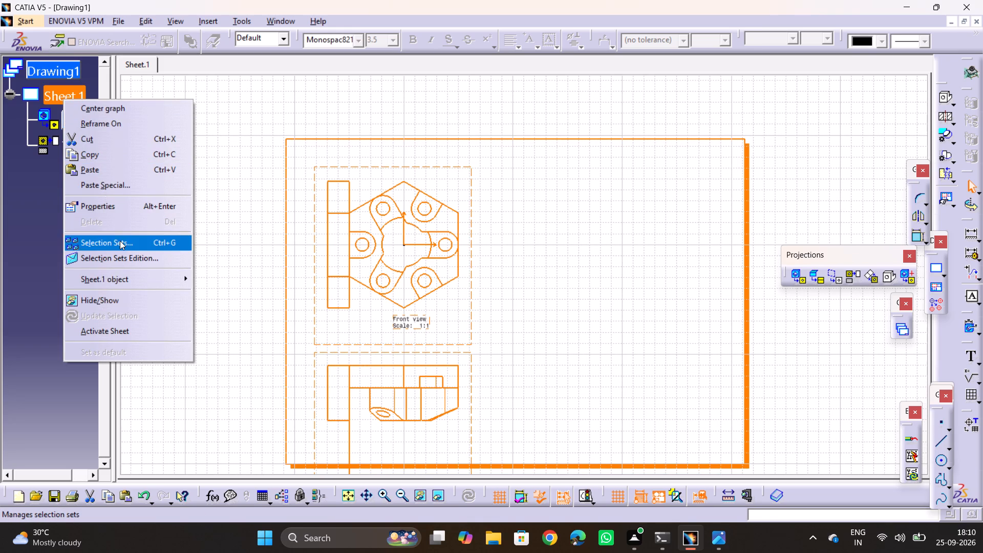
left_click(122, 202)
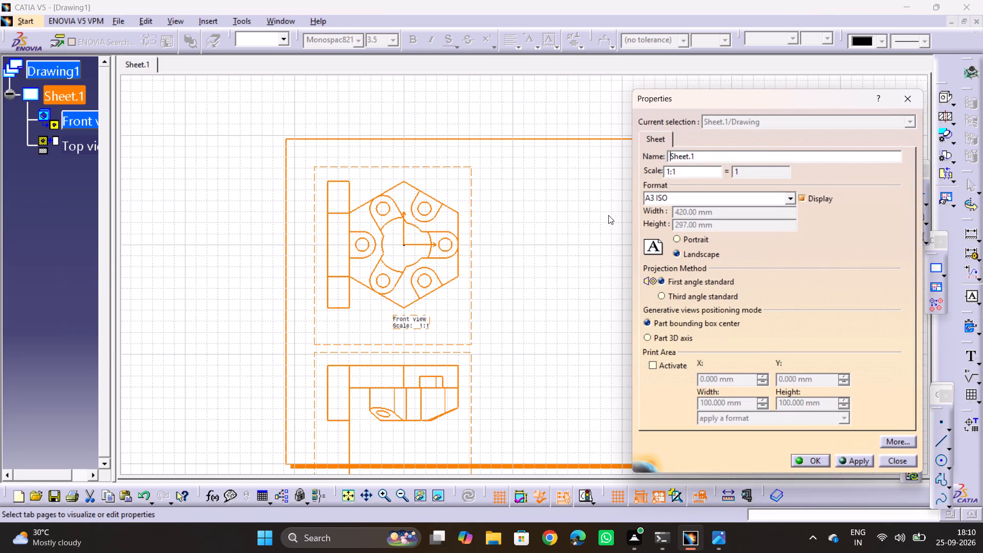
left_click(789, 201)
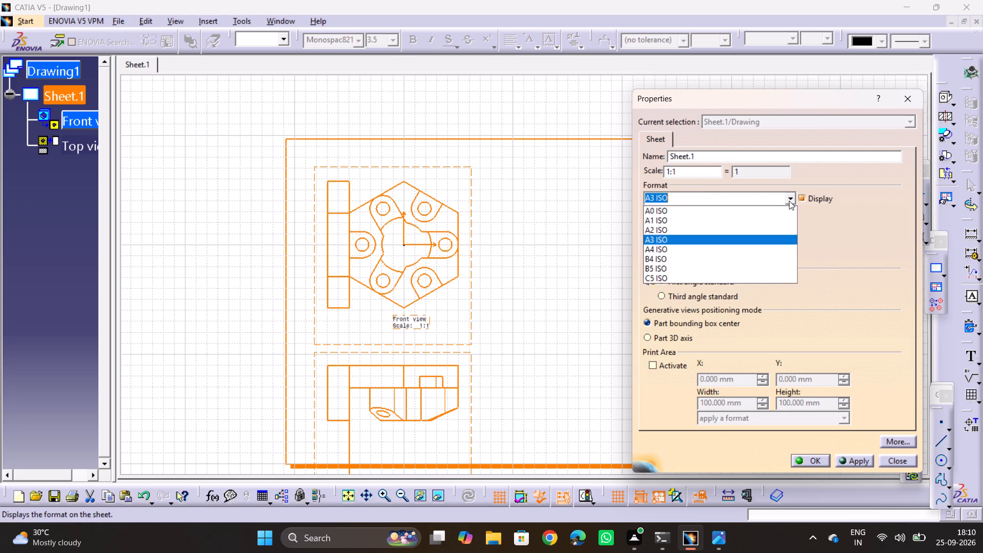
left_click(671, 227)
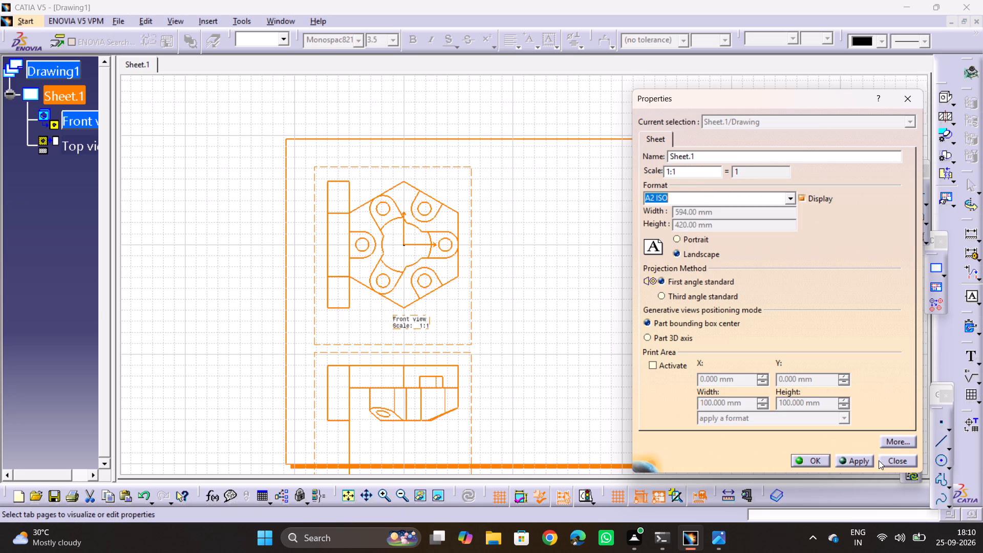
left_click(857, 463)
left_click(803, 466)
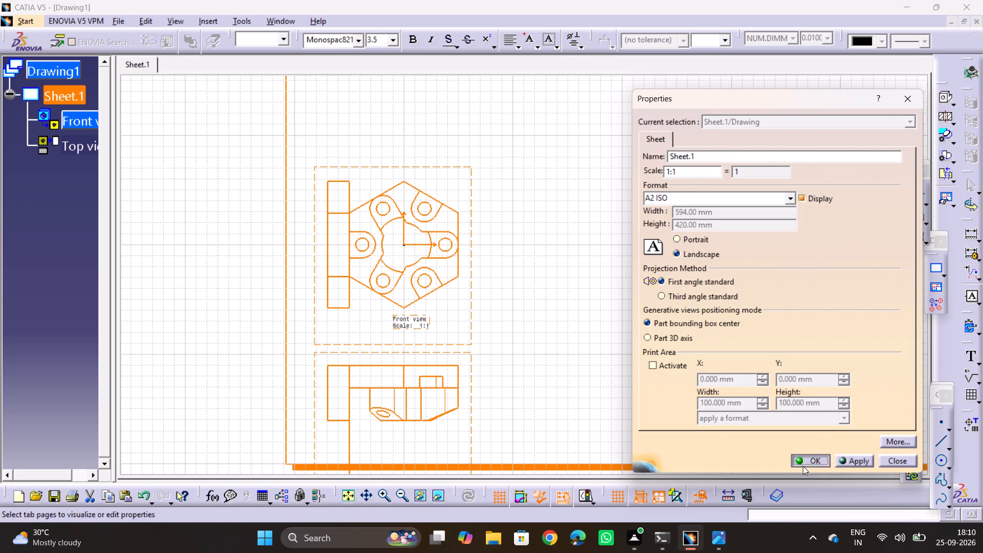
left_click(559, 304)
Move the front view with its top view up the sheet so both fit inside the A2 border.
middle_click_drag(524, 272, 519, 302, "ctrl")
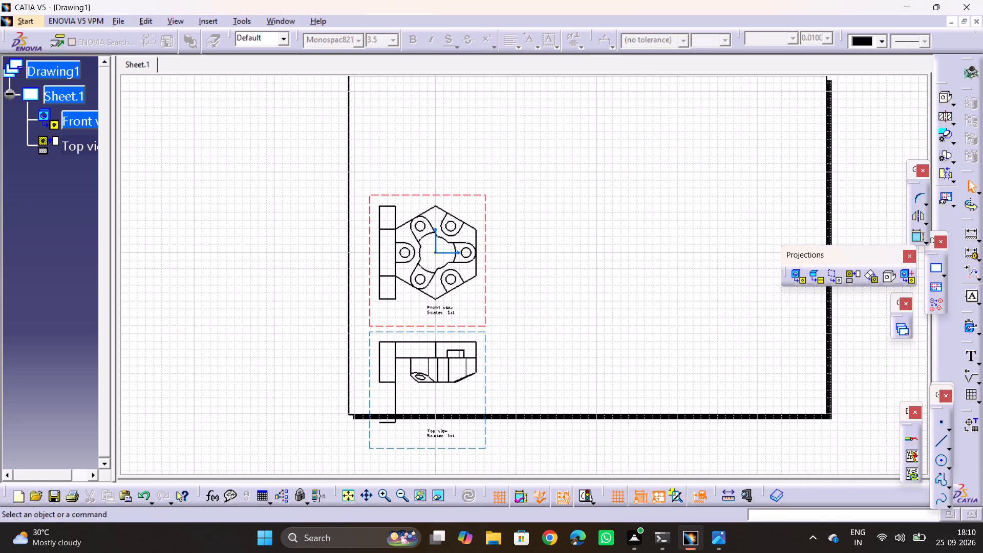
left_click_drag(485, 302, 502, 198)
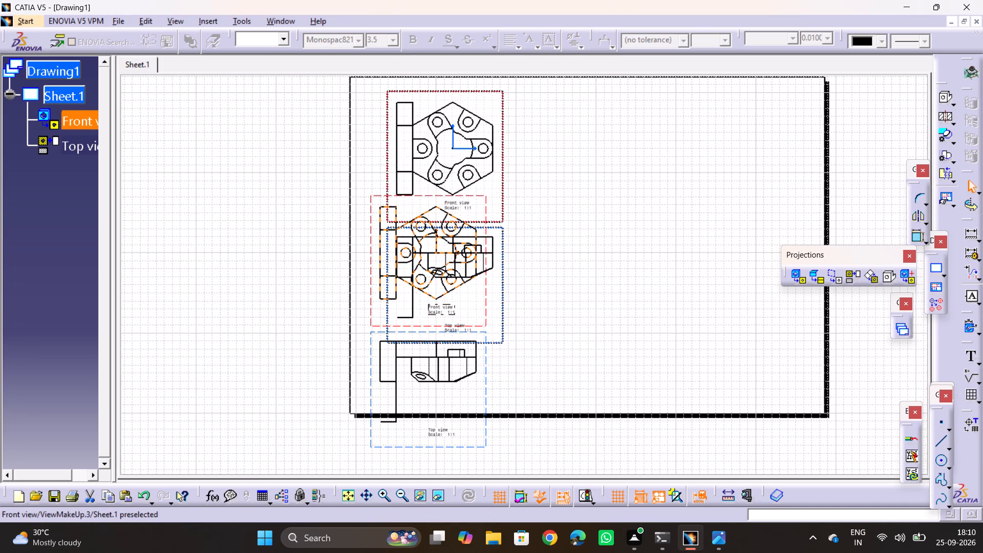
left_click_drag(502, 198, 497, 220)
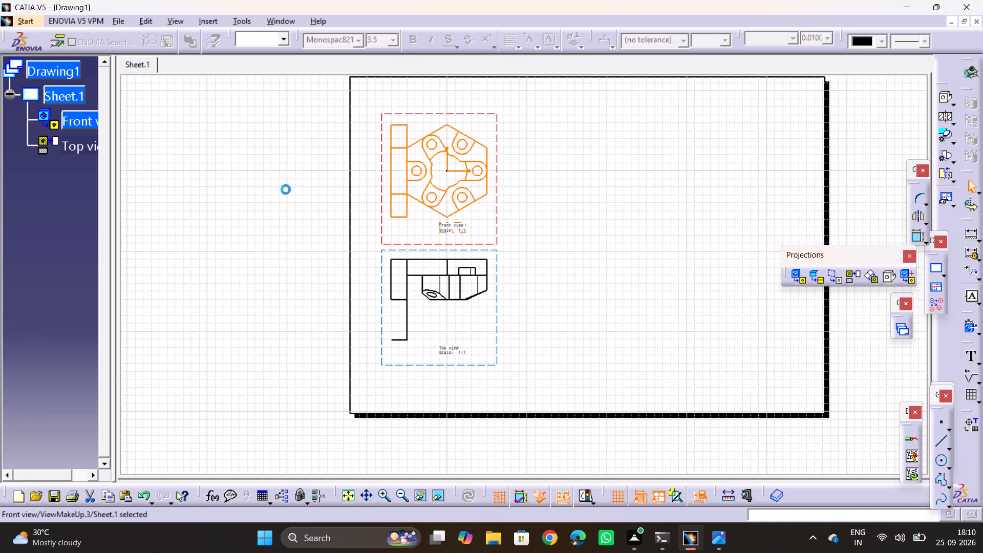
left_click(286, 189)
Delete the stray rectangle beside the hexagon in the front view, keeping the hexagon's adjoining vertical edge.
left_click_drag(372, 105, 382, 114)
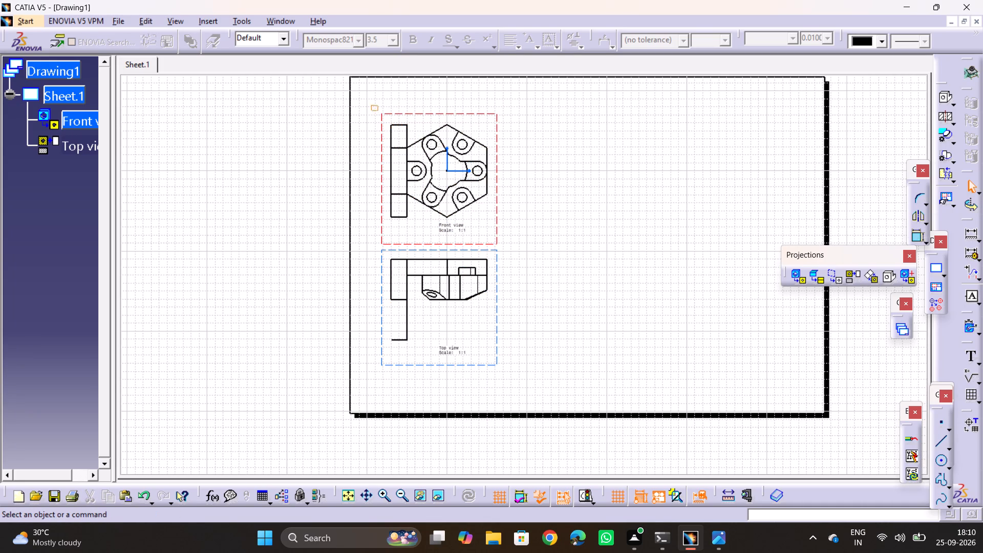
left_click_drag(382, 114, 412, 233)
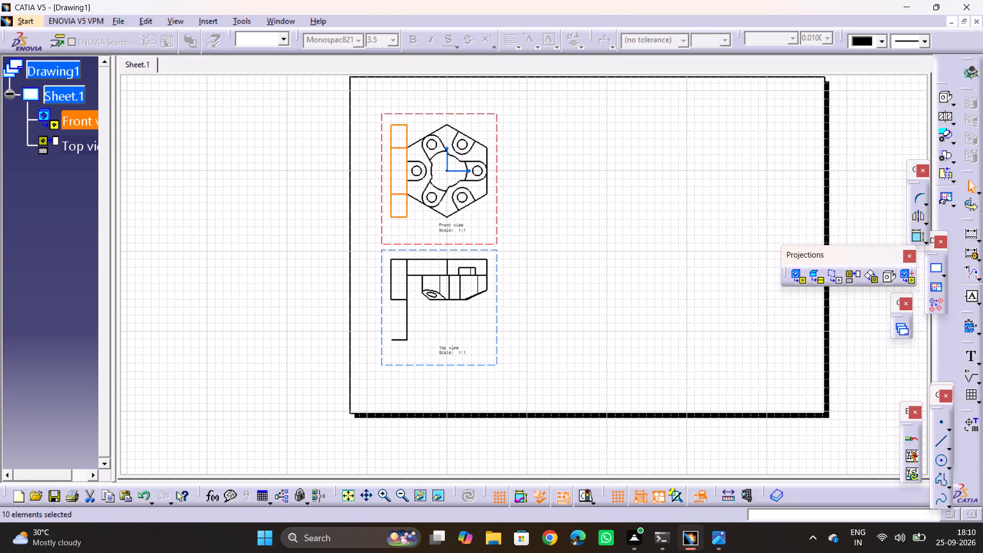
key("Delete")
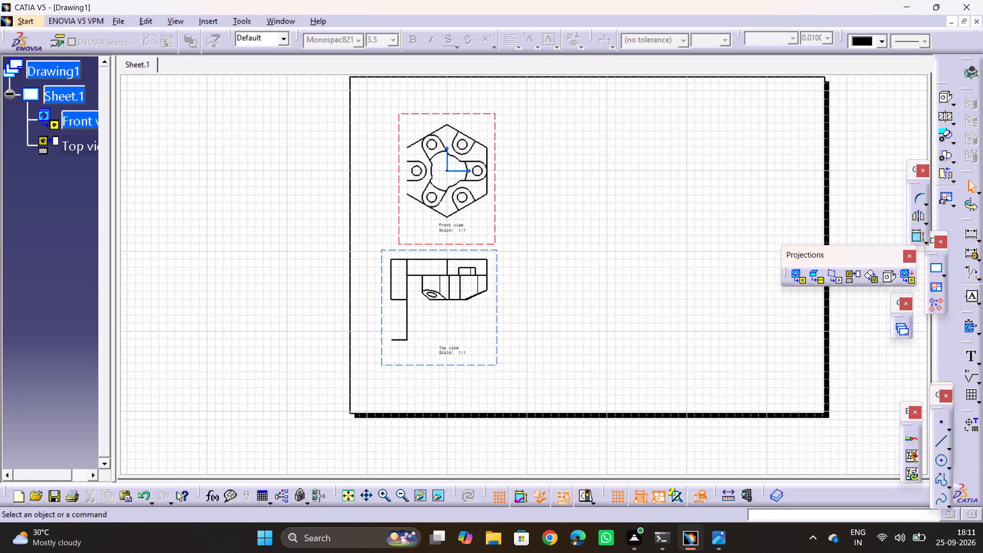
key("ctrl+z")
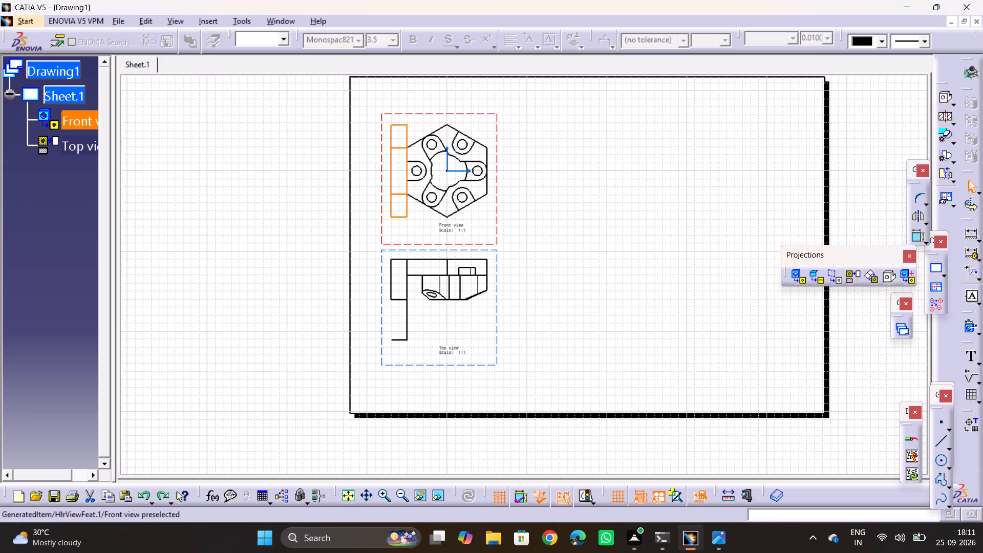
left_click(407, 163, "ctrl")
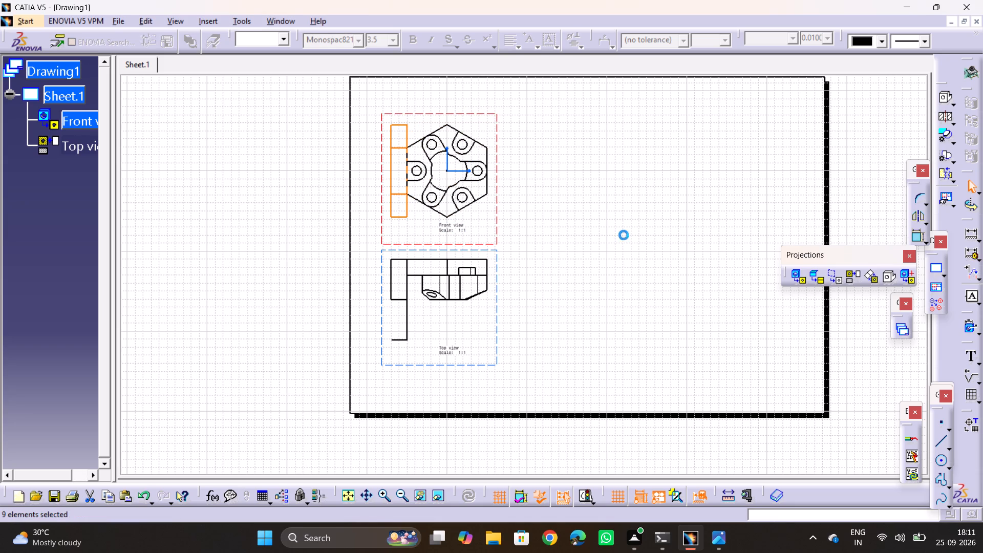
key("Delete")
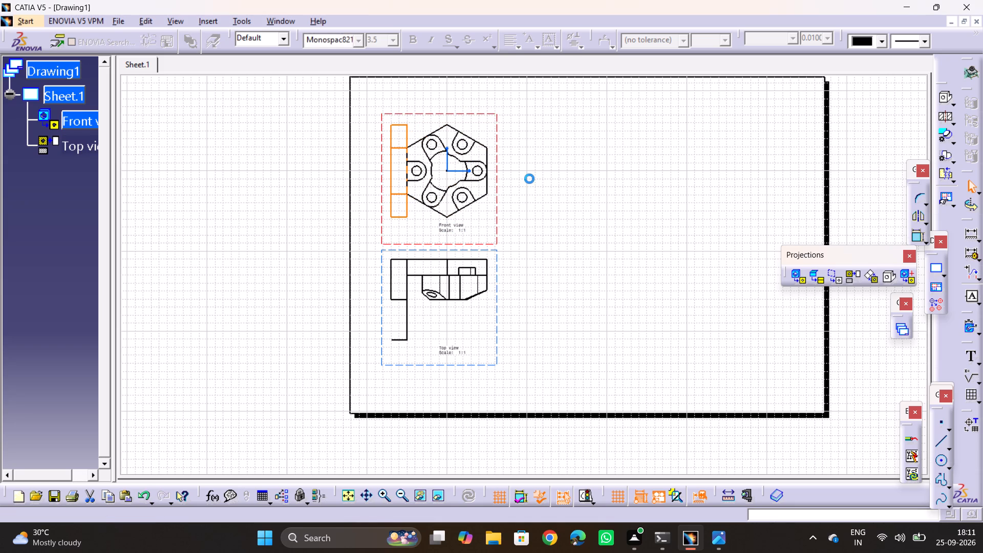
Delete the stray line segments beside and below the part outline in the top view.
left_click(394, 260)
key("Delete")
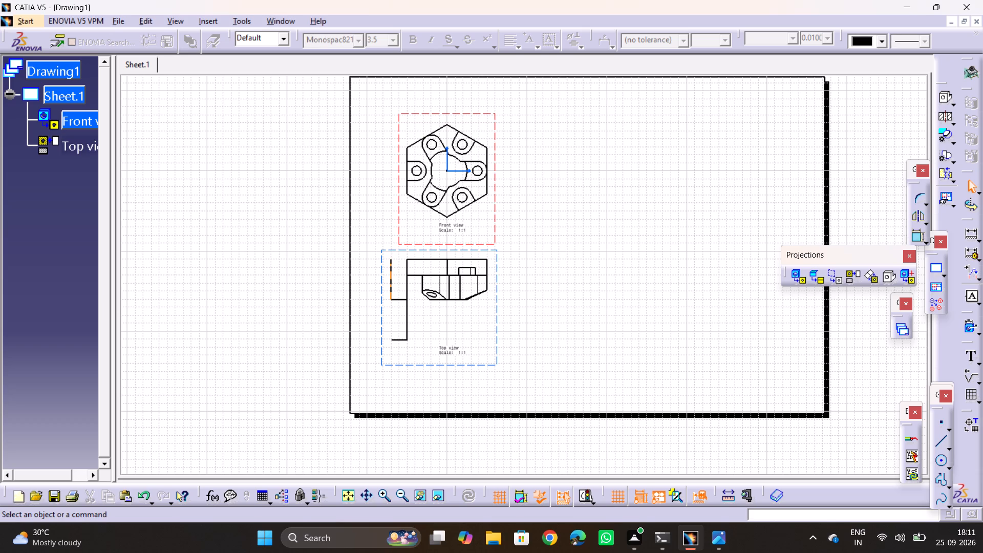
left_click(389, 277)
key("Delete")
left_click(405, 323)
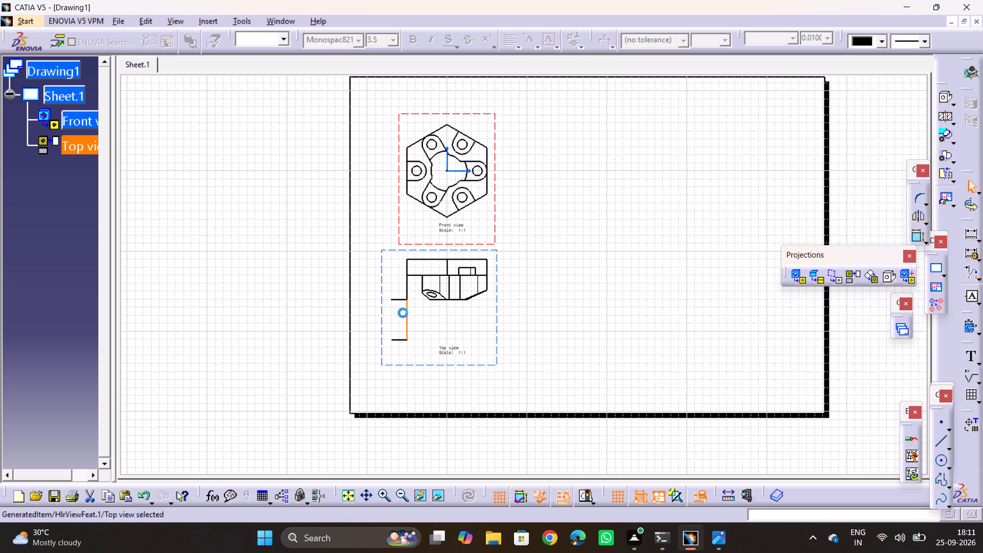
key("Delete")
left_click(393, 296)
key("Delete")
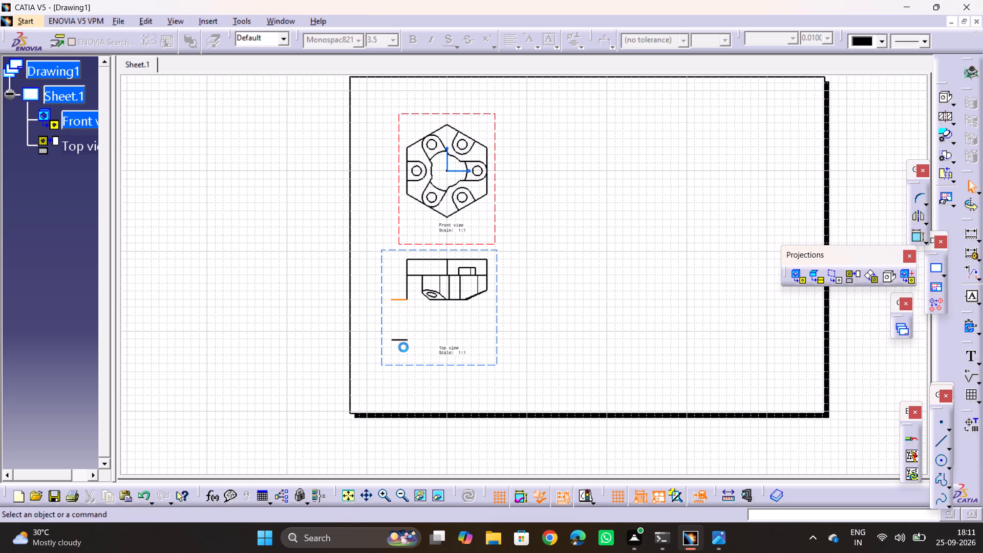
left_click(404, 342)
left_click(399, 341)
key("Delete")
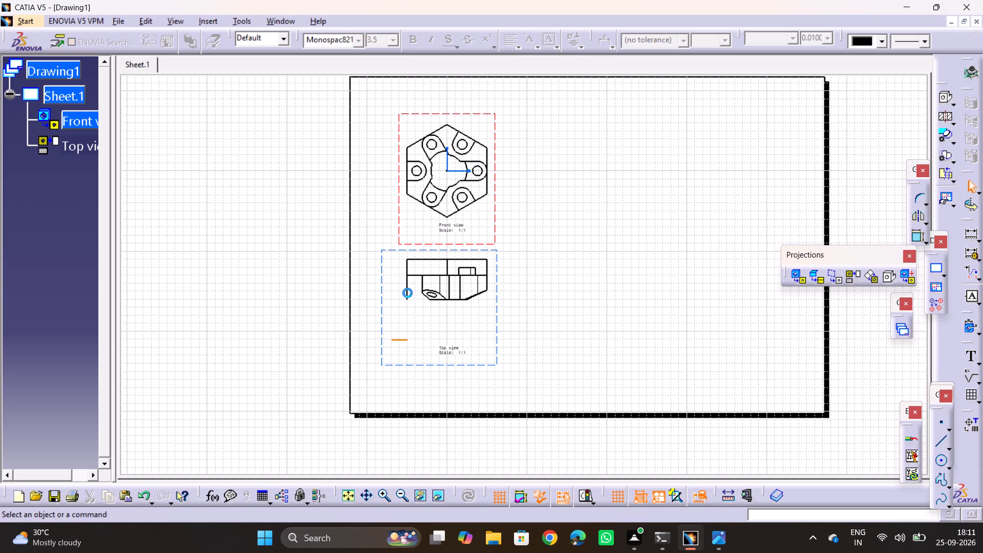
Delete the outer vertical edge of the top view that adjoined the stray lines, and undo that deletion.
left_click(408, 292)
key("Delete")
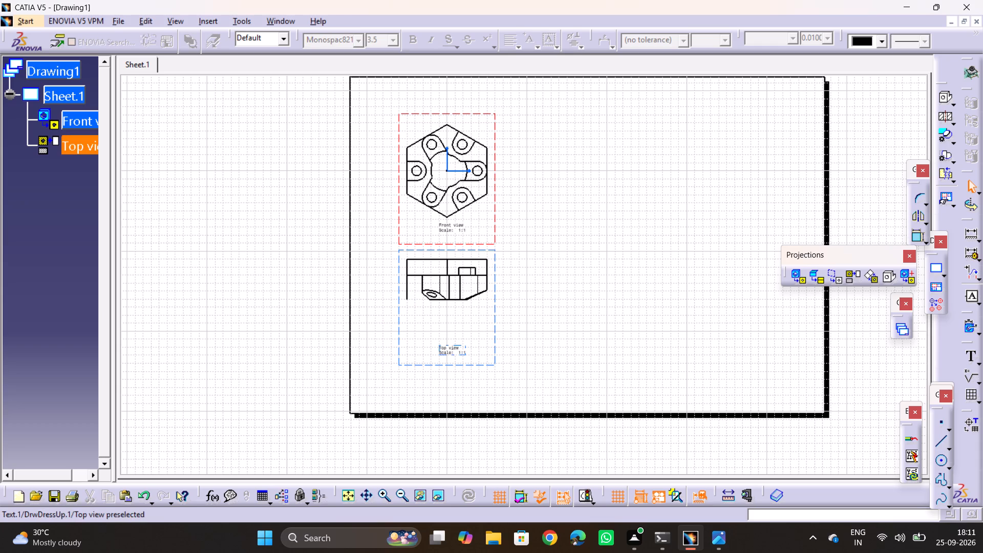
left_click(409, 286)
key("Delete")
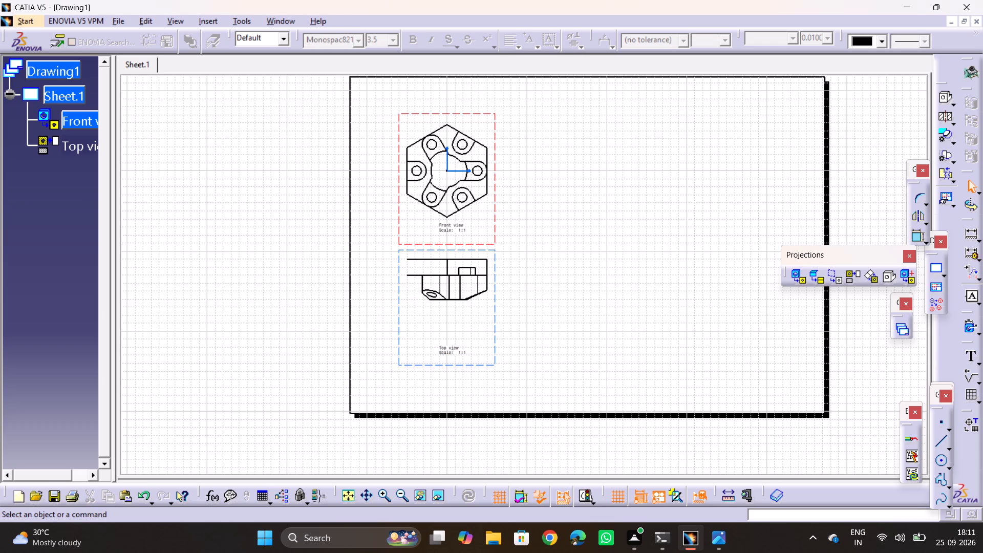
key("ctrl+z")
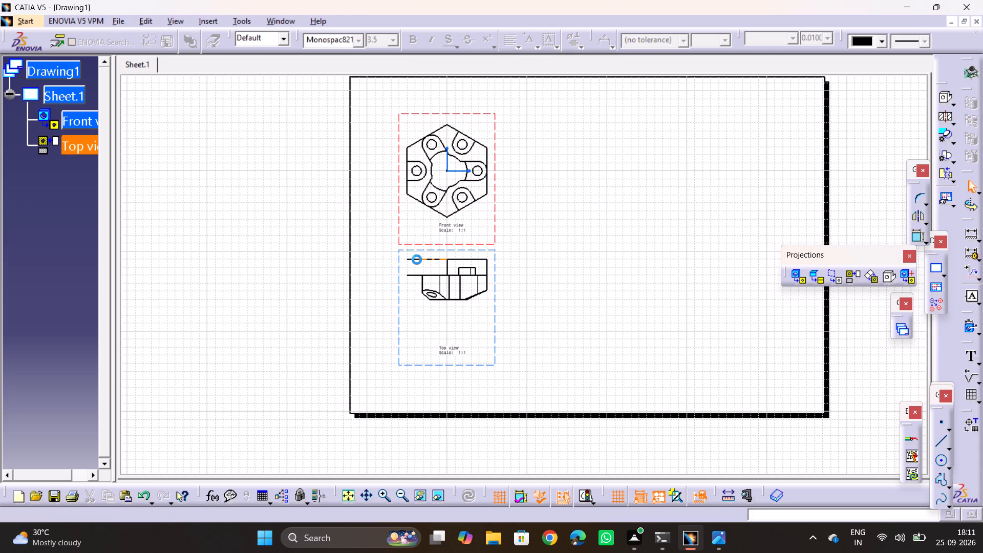
Delete the entire top view from Sheet.1.
left_click(445, 358)
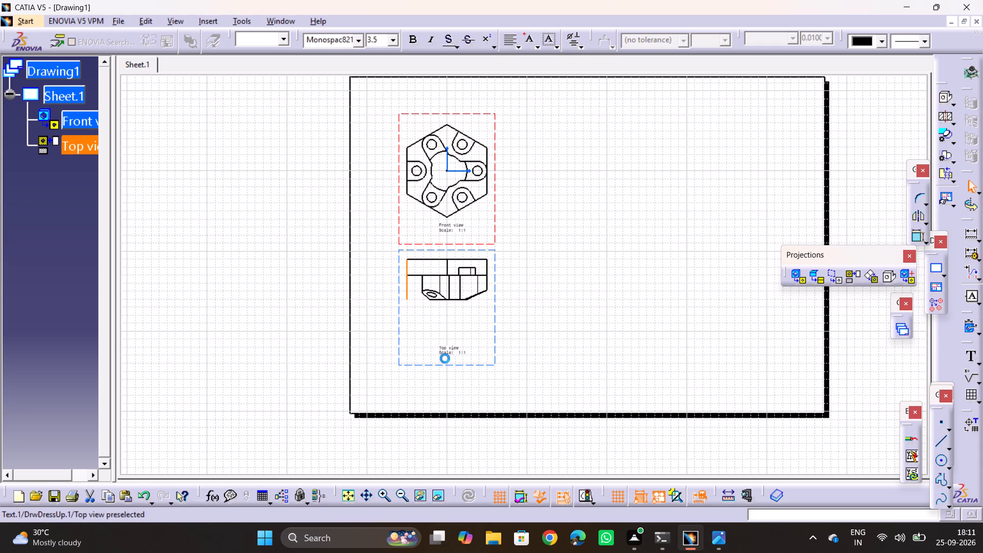
left_click(447, 358)
key("Delete")
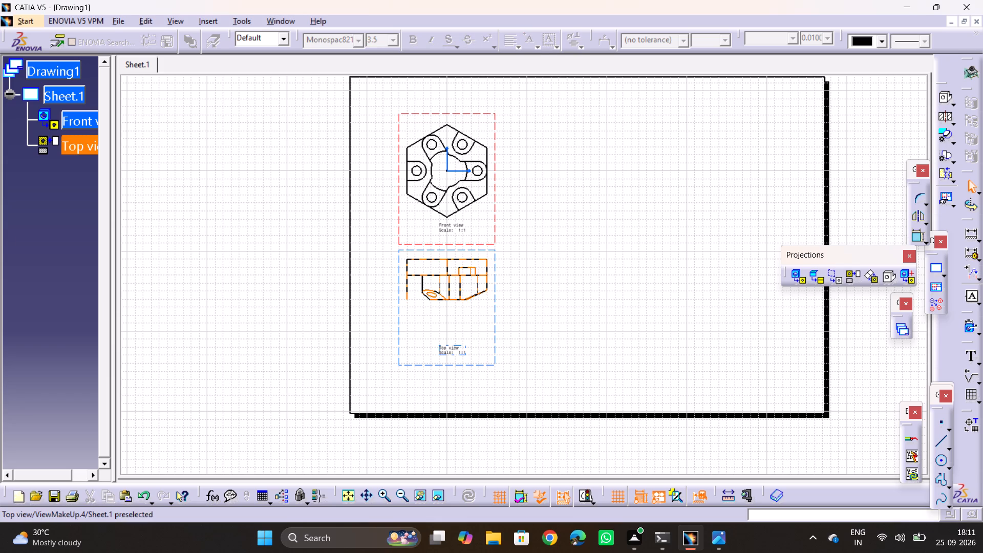
left_click(491, 364)
key("Delete")
Move the front view down the sheet to sit just above the lower A2 border.
left_click_drag(470, 244, 469, 394)
left_click(562, 363)
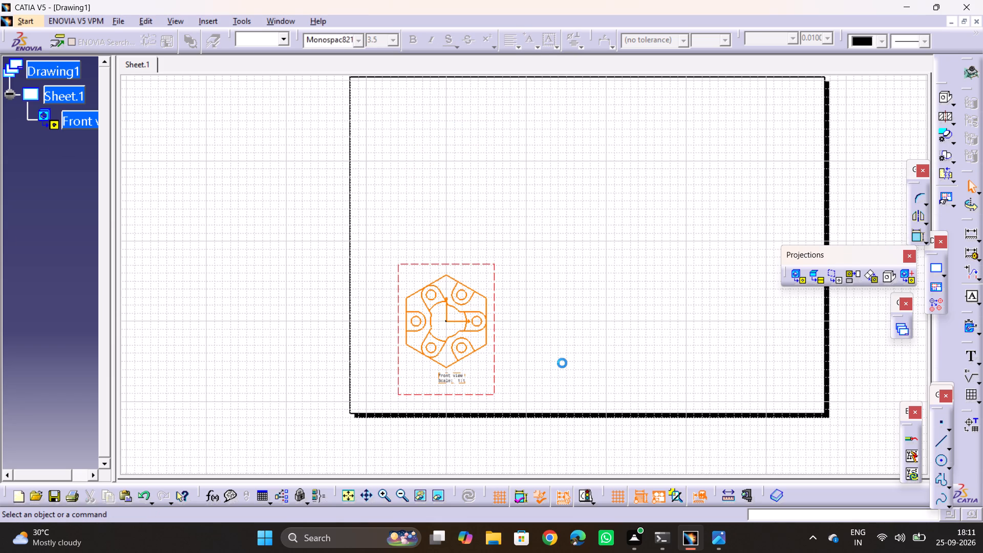
Project a bottom view from the front view and place it directly above it.
left_click(855, 281)
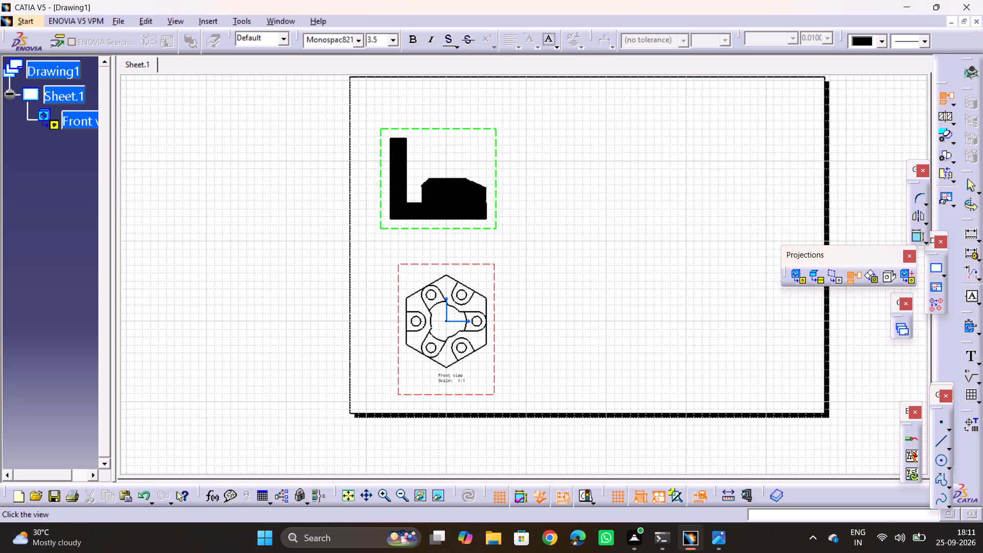
left_click(405, 179)
key("Escape")
key("Escape")
key("Escape")
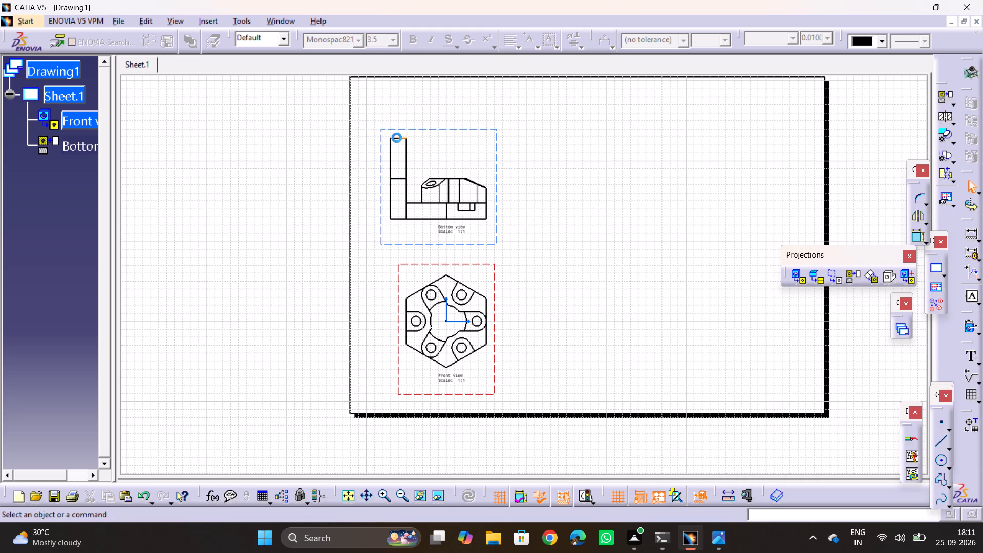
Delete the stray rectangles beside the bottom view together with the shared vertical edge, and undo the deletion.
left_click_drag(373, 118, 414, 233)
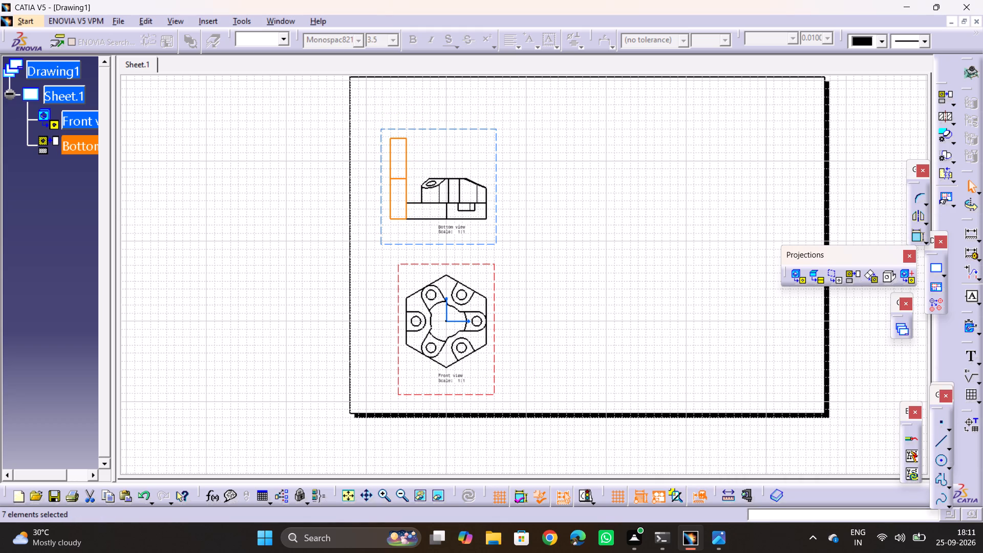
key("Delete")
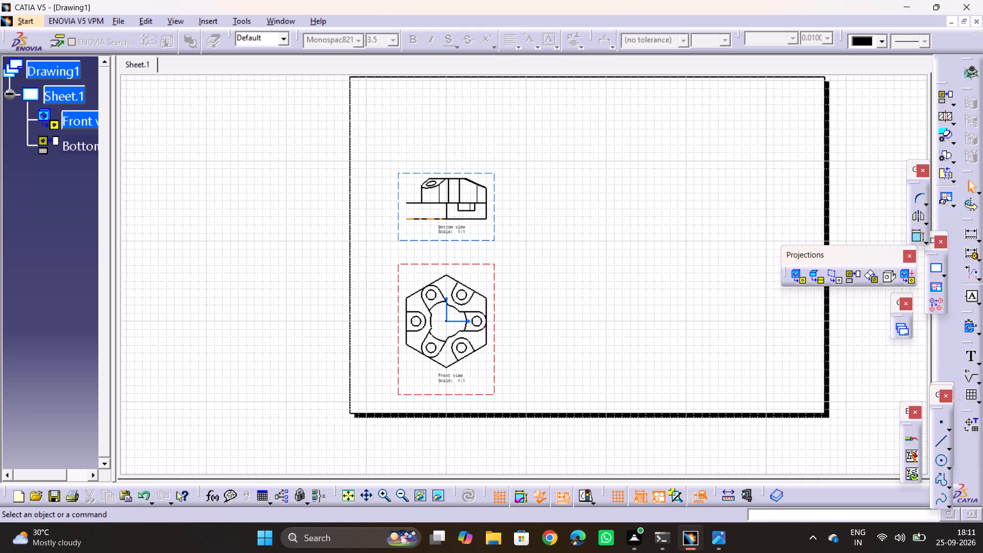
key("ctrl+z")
Delete the adjoining vertical edge and all remaining lines of the stray rectangles beside the bottom view.
left_click(405, 188)
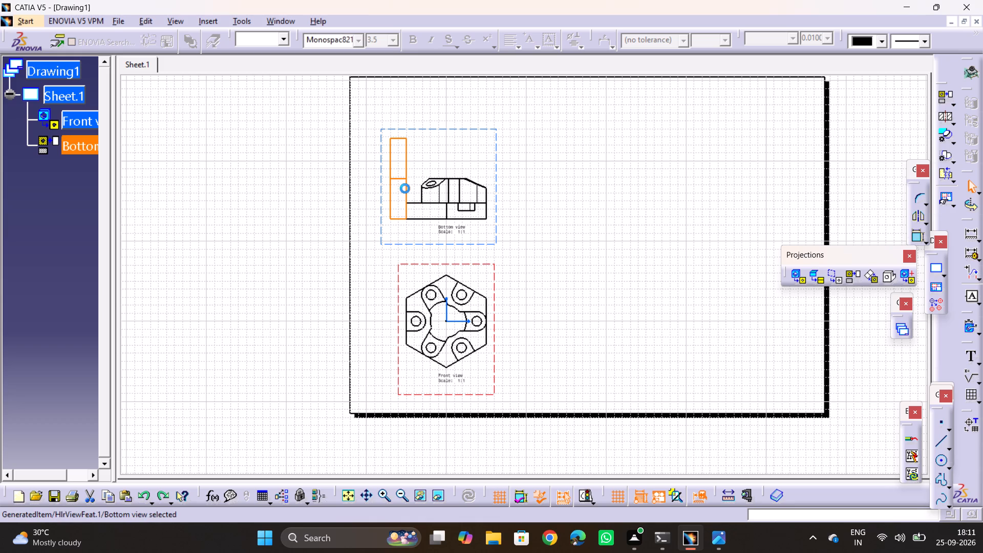
key("Delete")
left_click_drag(414, 134, 420, 143)
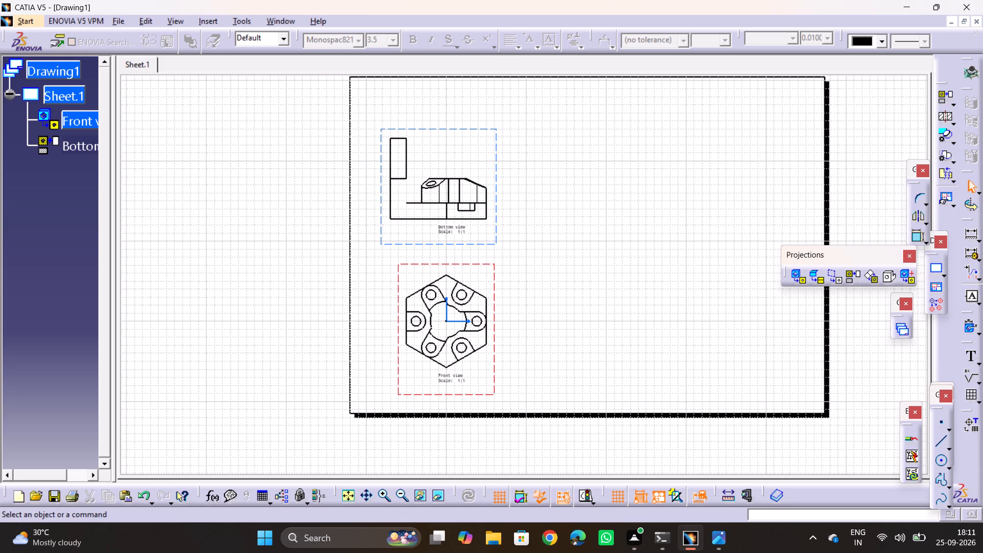
left_click_drag(420, 143, 354, 238)
key("Delete")
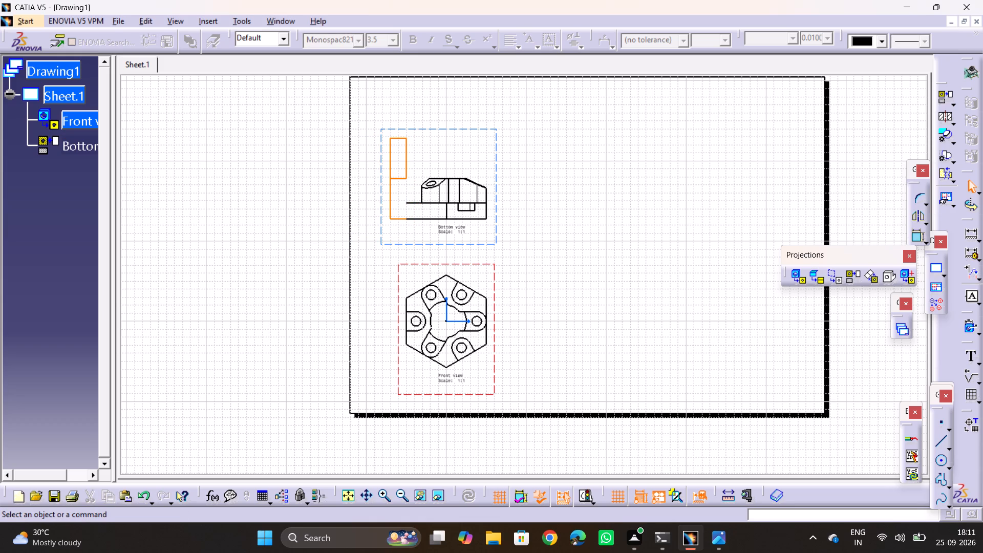
left_click(672, 307)
key("Escape")
key("Escape")
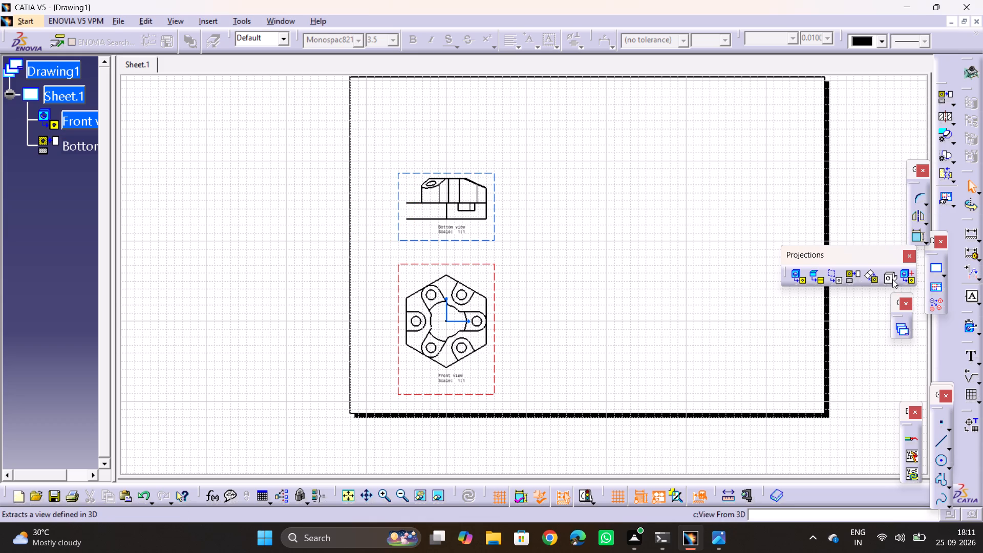
Start an isometric view for the sheet and switch to the C22 part as its source.
left_click(892, 279)
left_click(279, 26)
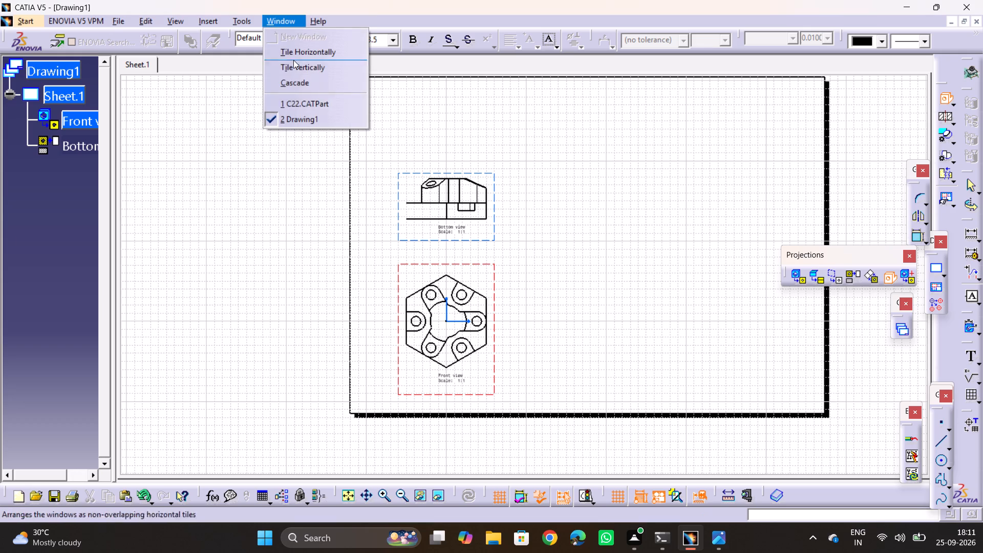
left_click(303, 97)
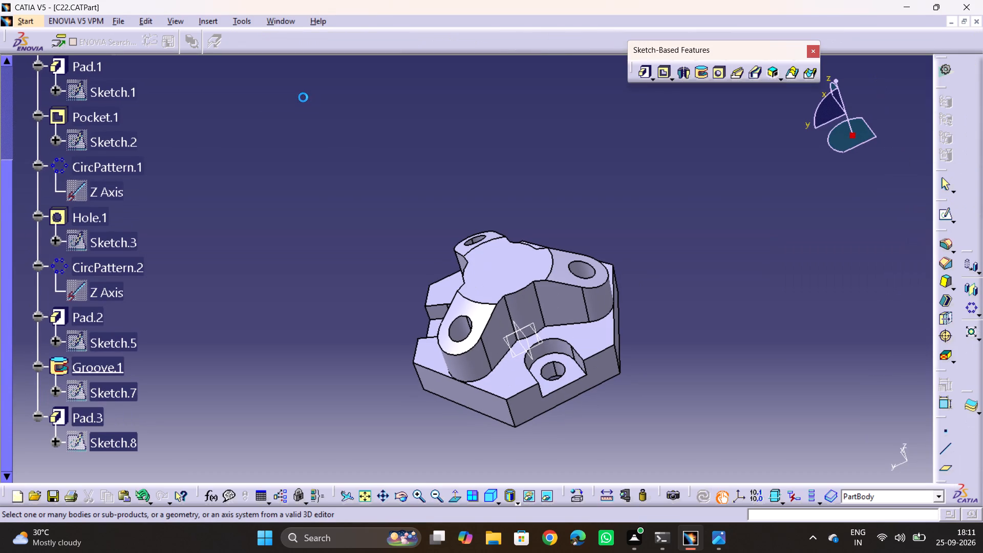
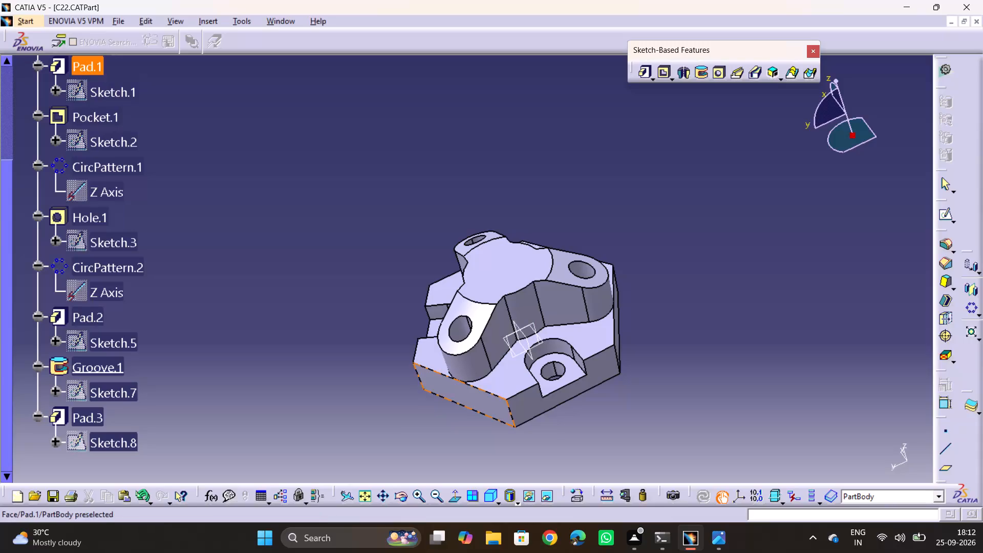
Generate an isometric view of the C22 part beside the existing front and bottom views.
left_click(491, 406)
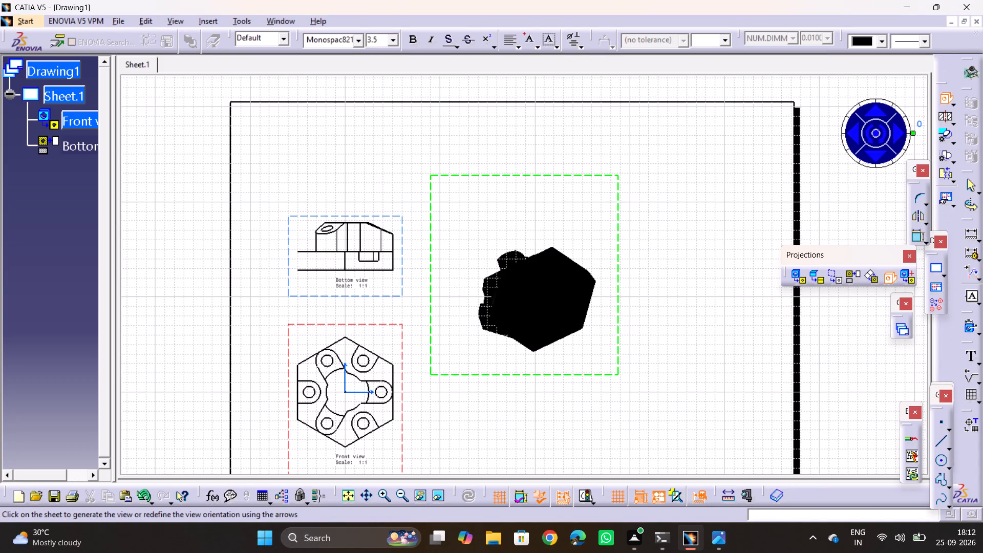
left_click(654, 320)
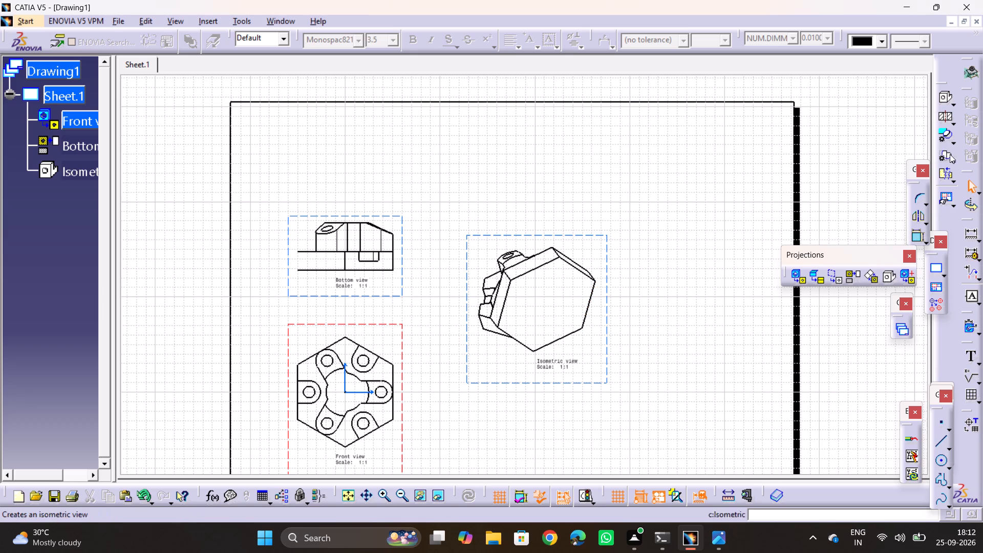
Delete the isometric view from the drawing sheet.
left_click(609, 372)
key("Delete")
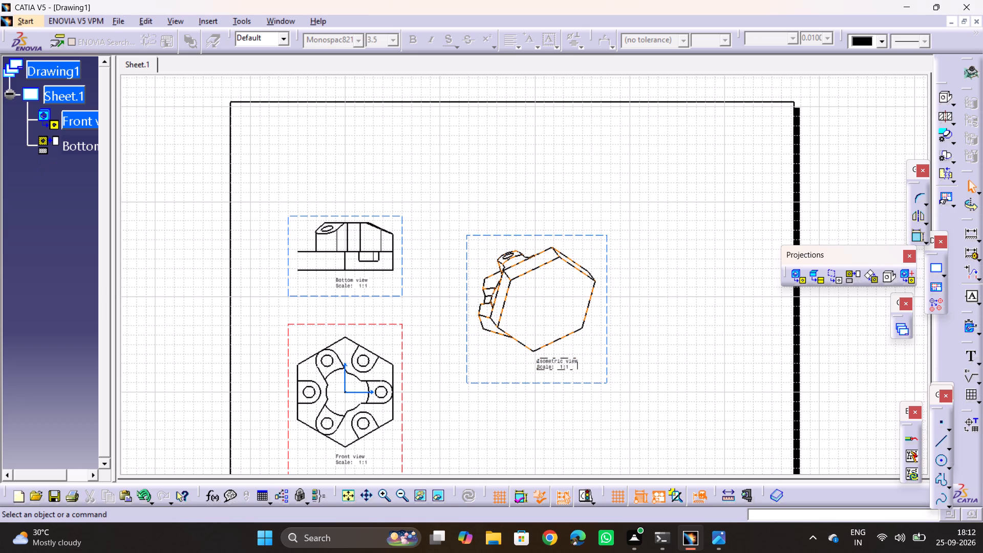
Close Drawing1 without saving its changes.
left_click(977, 22)
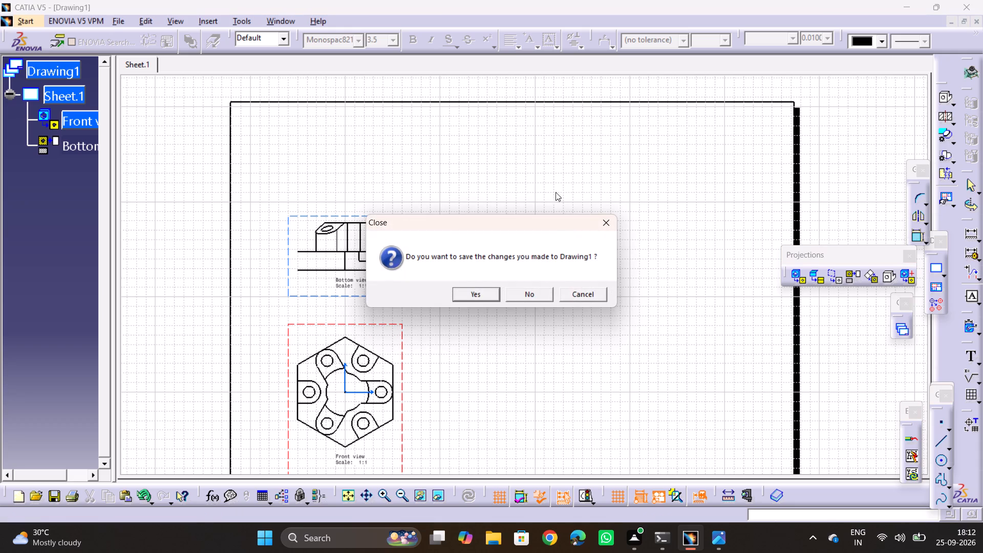
left_click(539, 297)
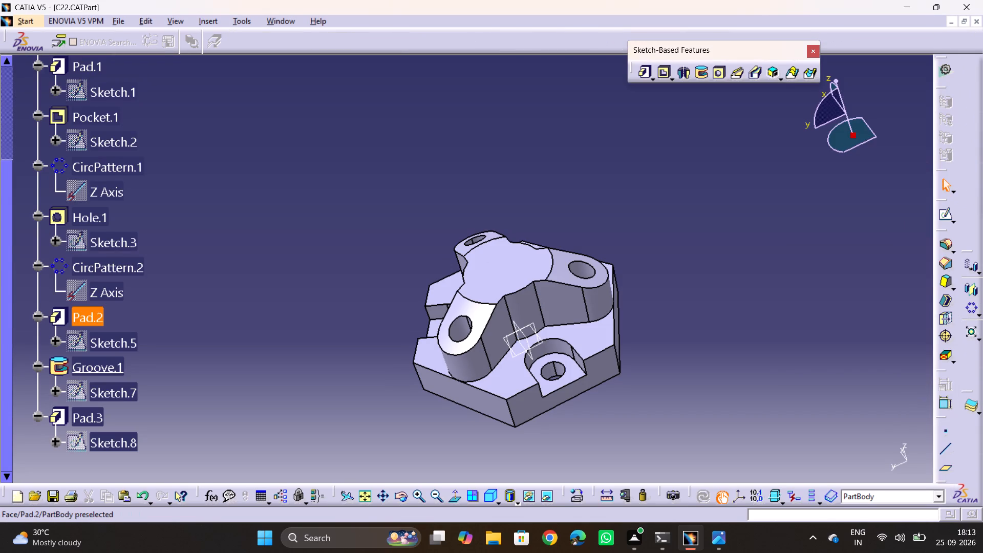
Create a new A3 ISO drawing of the C22 part at 1:1 scale with the automatic front, top and left view layout.
scroll(314, 401, "up", 10)
scroll(314, 401, "down", 8)
scroll(314, 401, "up", 1)
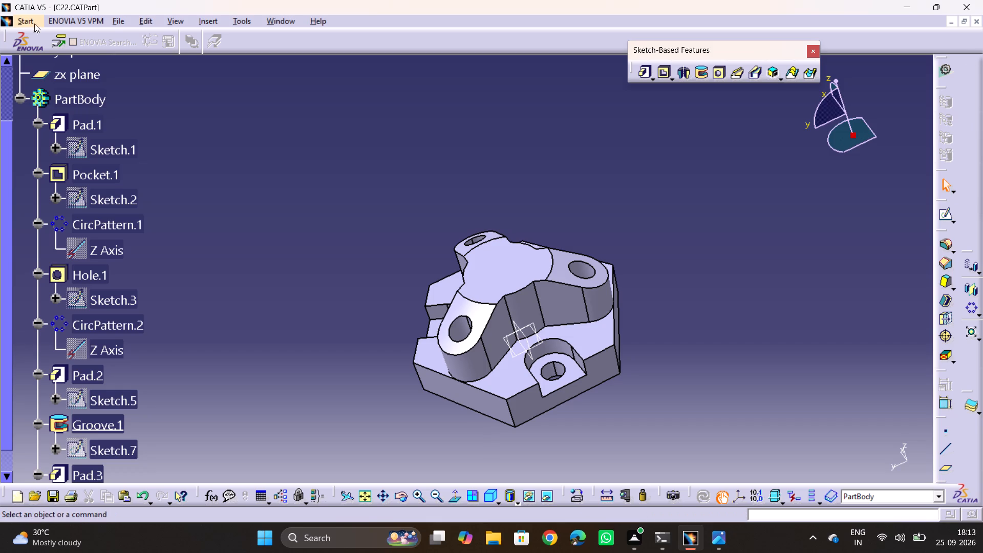
left_click(15, 17)
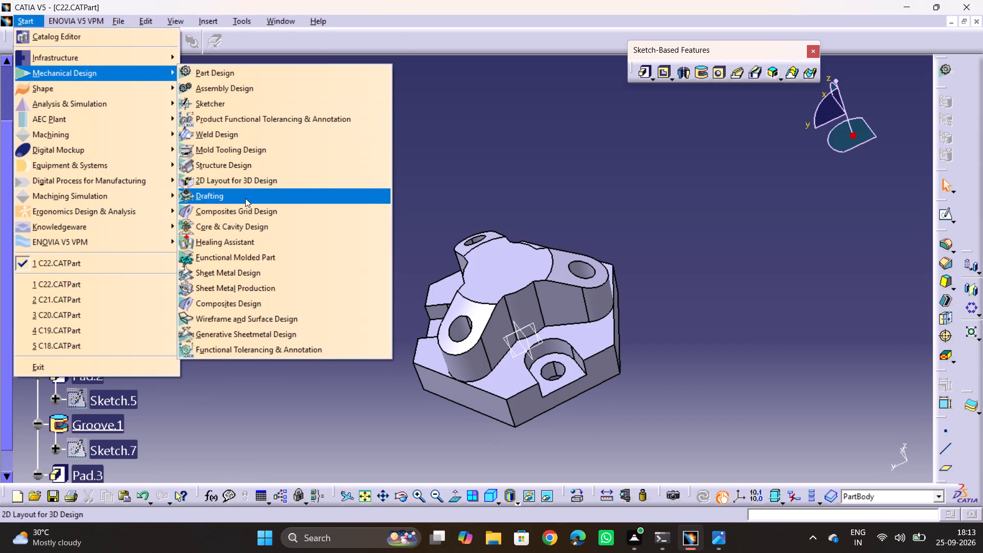
left_click(245, 199)
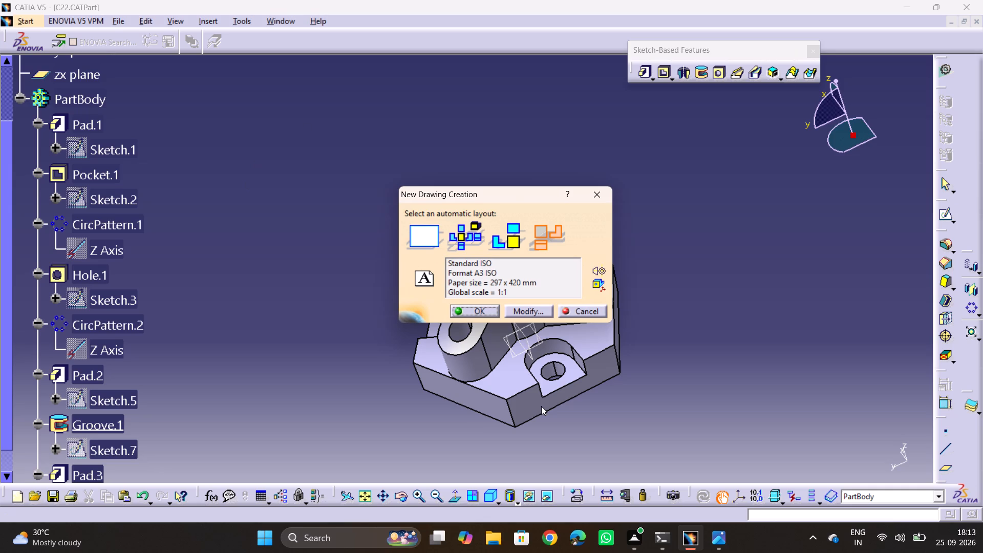
left_click(479, 308)
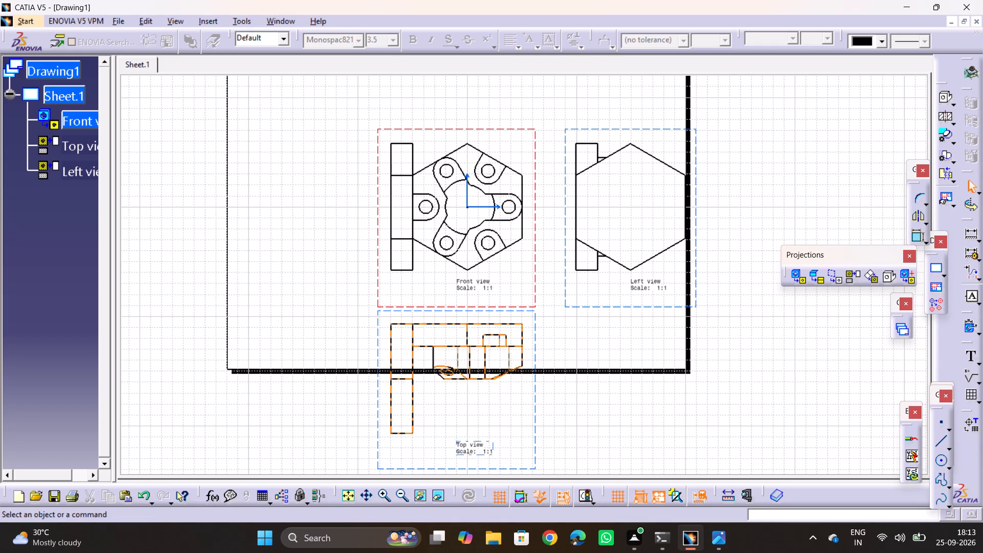
Move the front view, with its linked top and left views, to the sheet's upper-left corner.
scroll(383, 125, "up", 1)
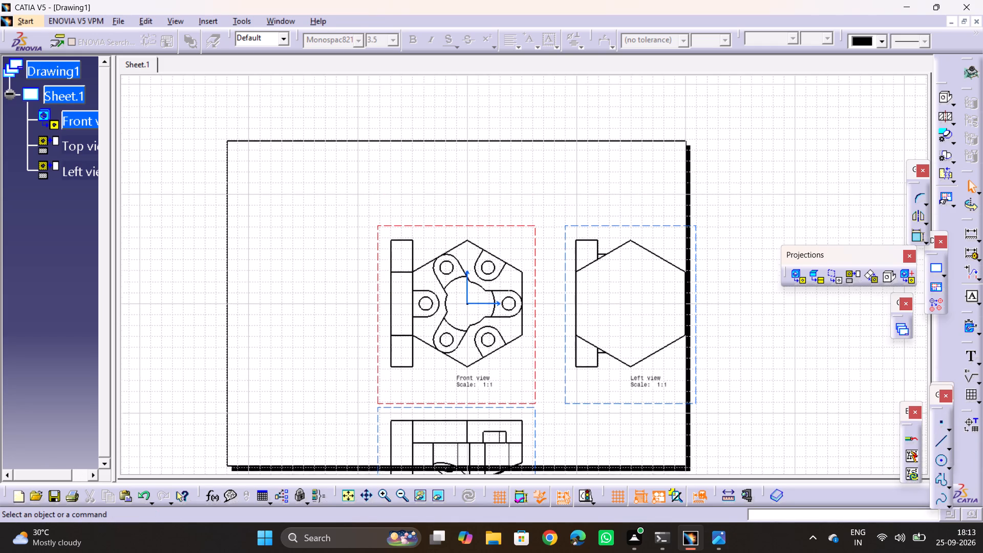
scroll(383, 125, "up", 1)
left_click_drag(378, 226, 301, 155)
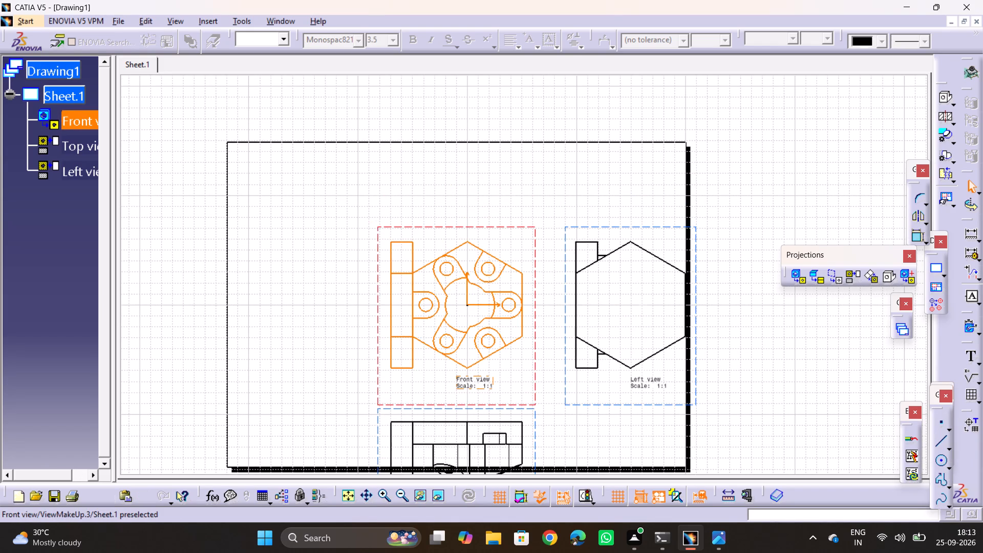
left_click_drag(301, 155, 245, 148)
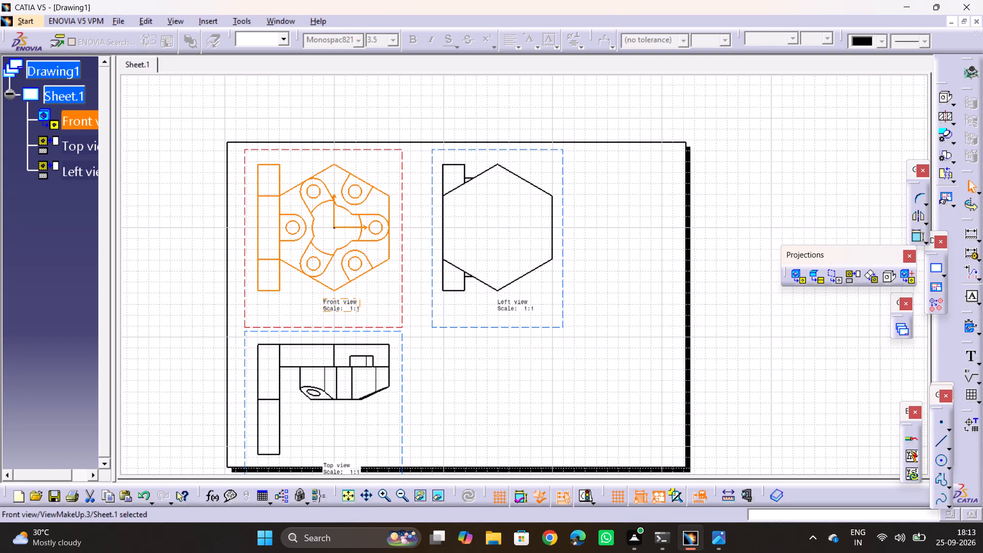
left_click(817, 360)
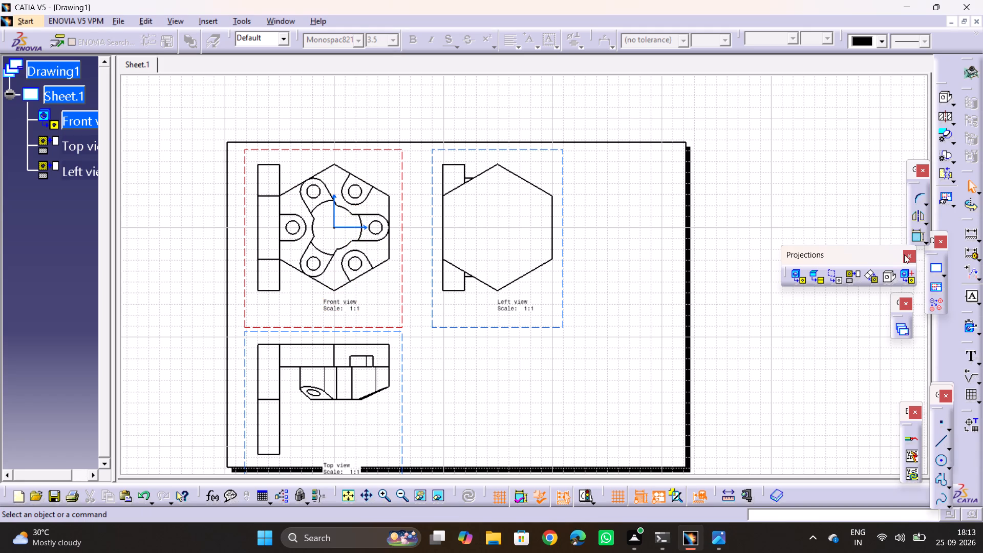
Add an isometric view to the drawing, using a reference face of C22.CATPart.
left_click(887, 281)
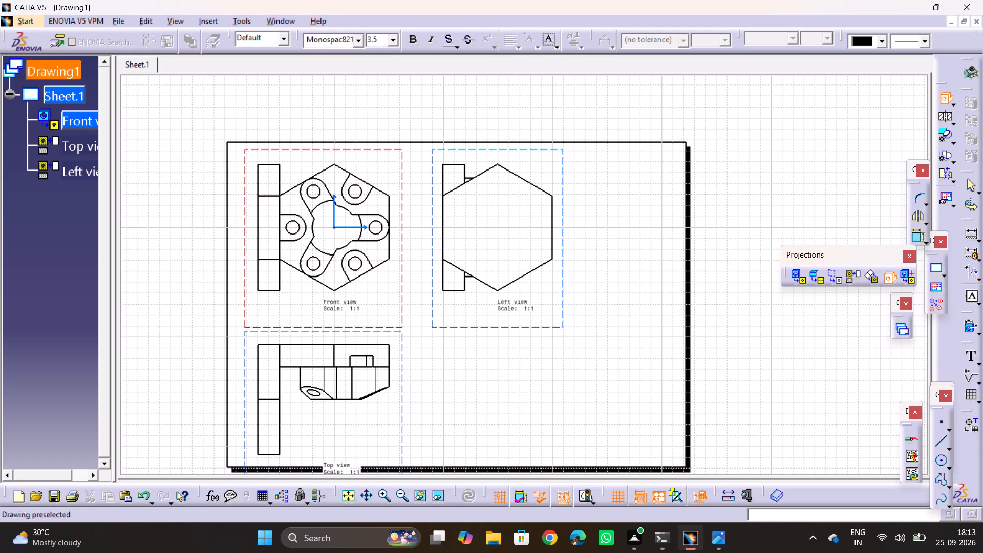
left_click(281, 23)
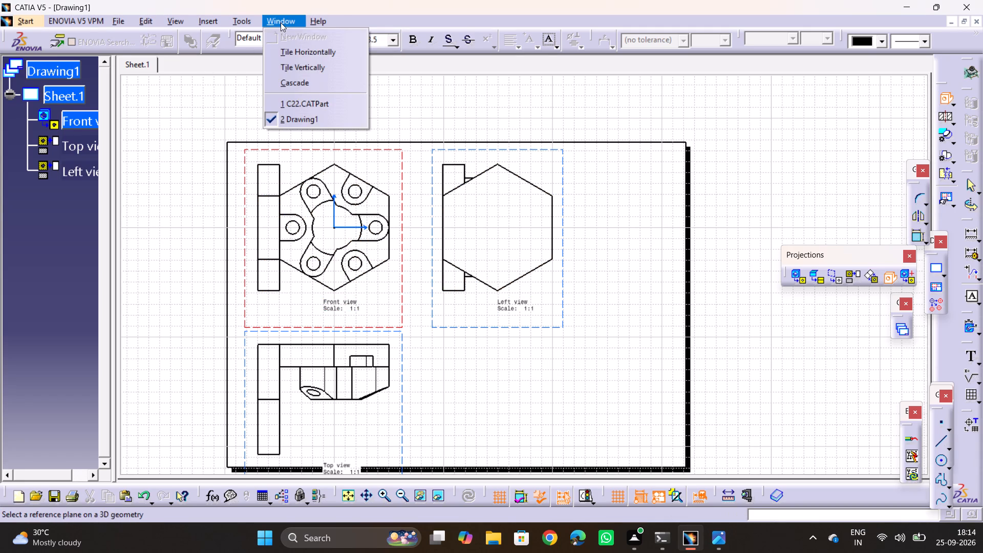
left_click(305, 101)
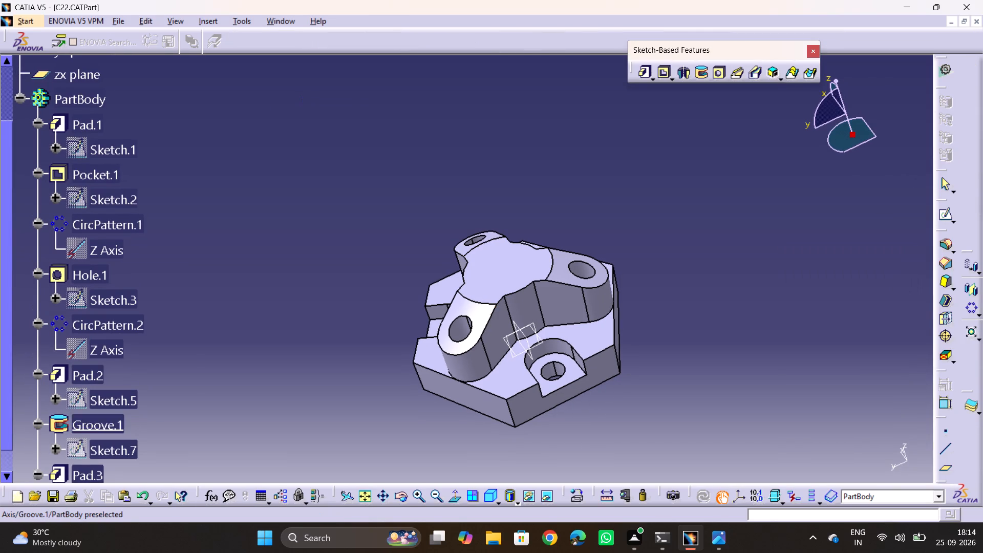
left_click(479, 309)
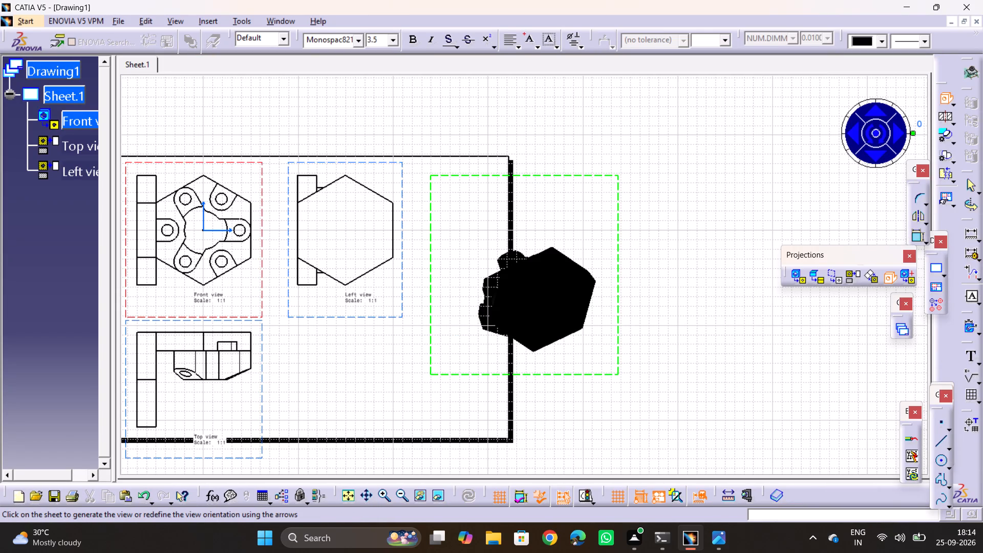
left_click(430, 391)
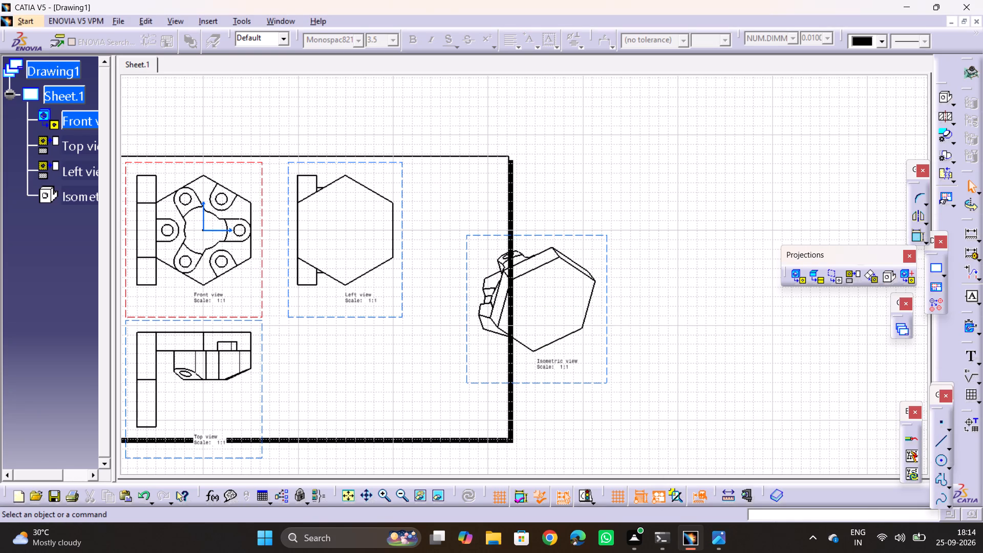
Move the isometric view into the sheet's lower-right corner, below the left view.
left_click_drag(469, 385, 415, 411)
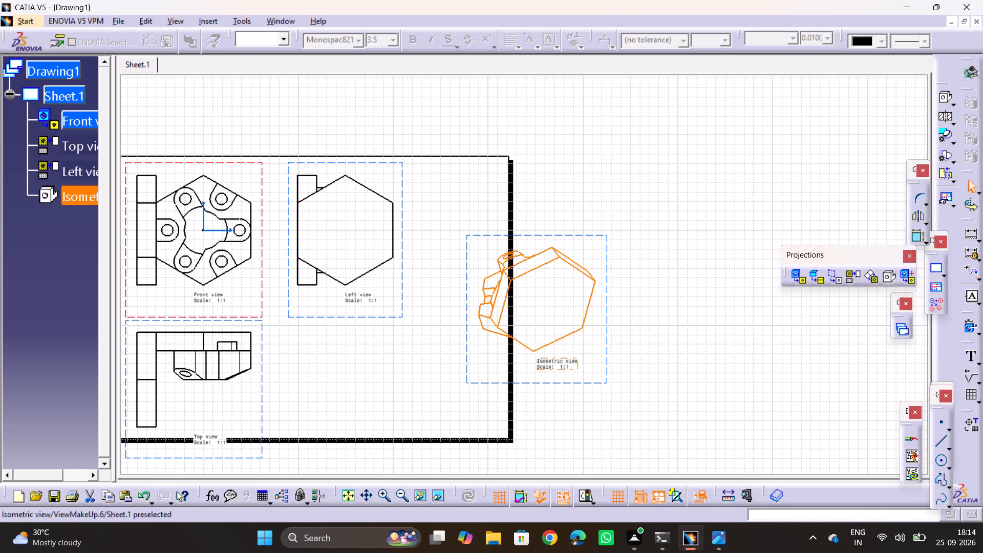
left_click_drag(415, 411, 368, 453)
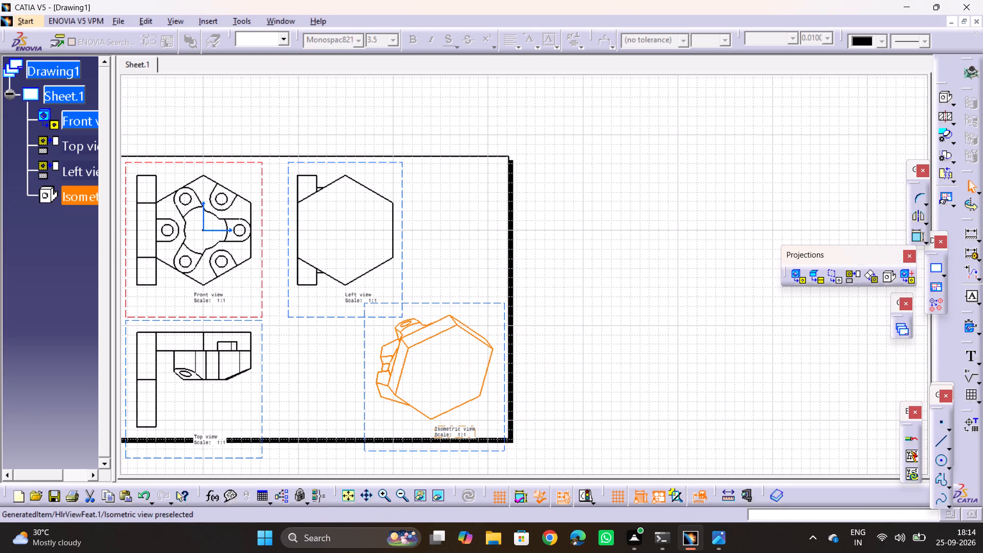
left_click(608, 380)
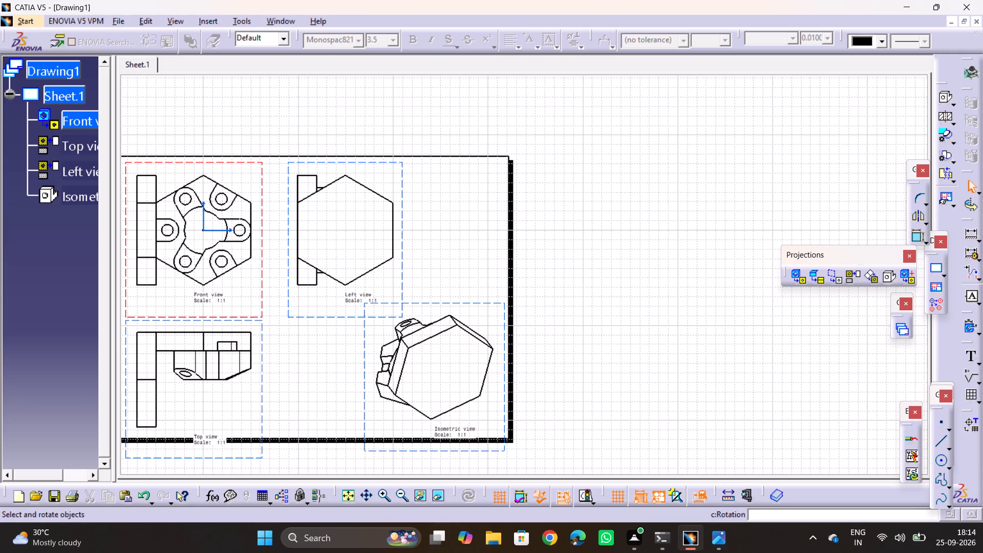
Print the whole drawing with Microsoft Print to PDF, fitted to the page, and save the output as C22.
key("ctrl+p")
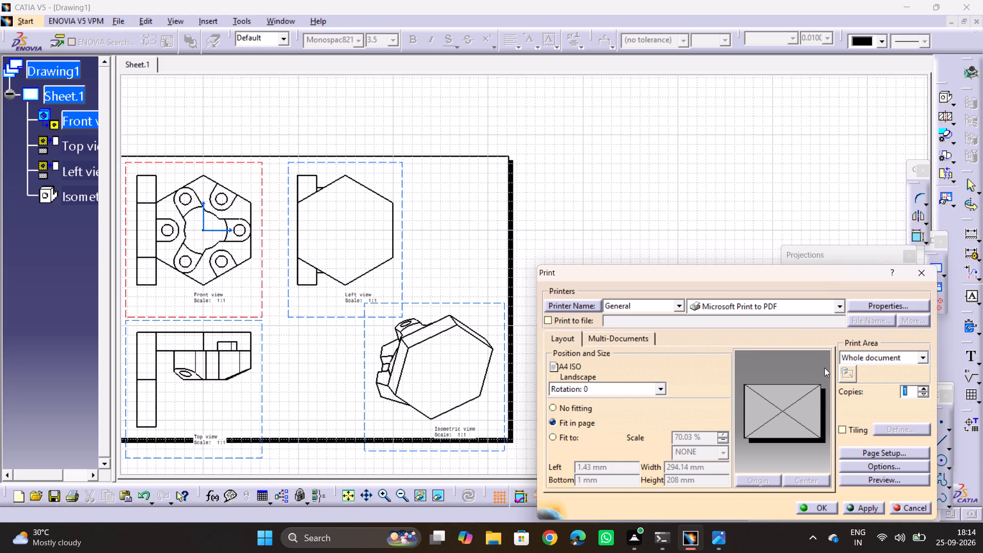
left_click(816, 508)
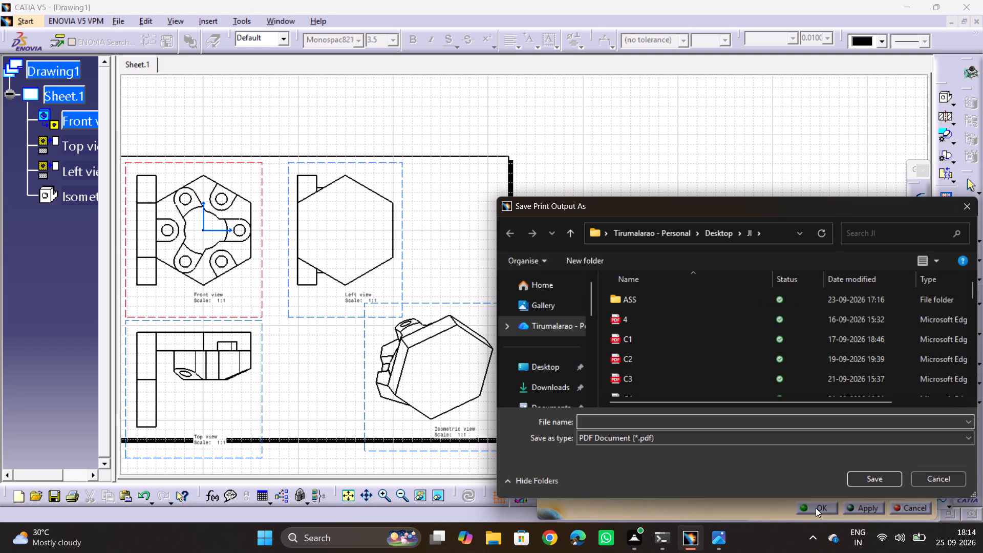
left_click_drag(816, 508, 762, 366)
scroll(762, 366, "down", 20)
scroll(762, 366, "down", 20)
scroll(762, 366, "down", 15)
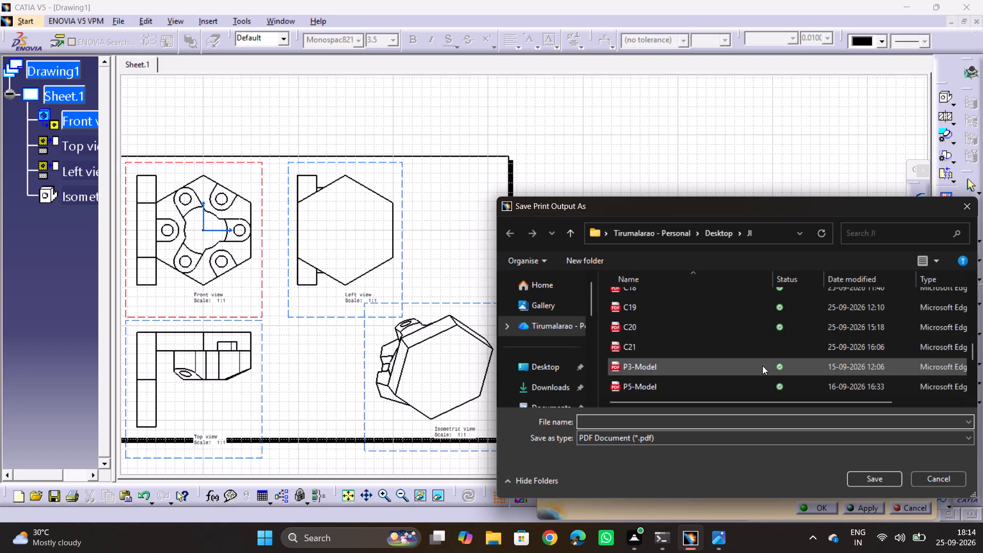
scroll(762, 366, "down", 20)
scroll(762, 366, "down", 5)
scroll(762, 366, "up", 2)
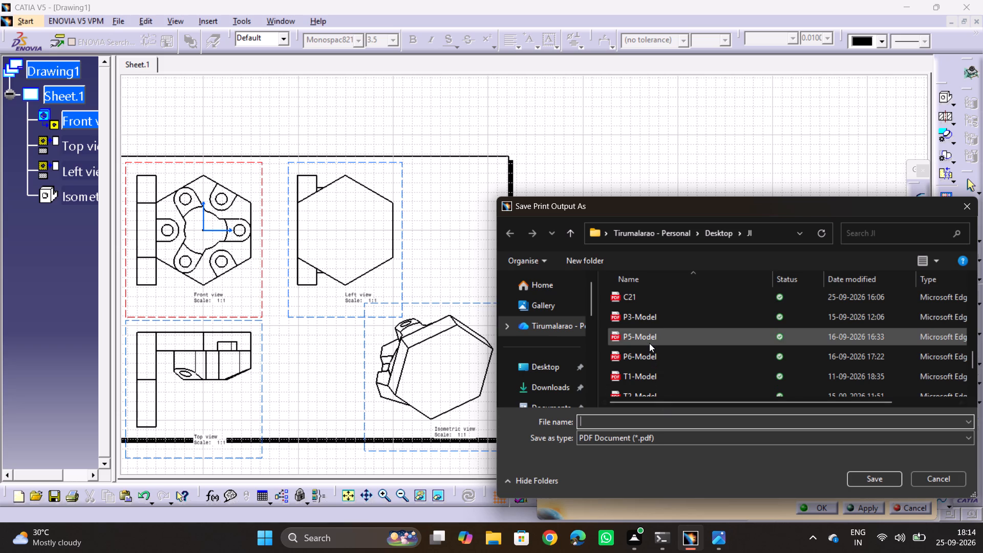
key("c")
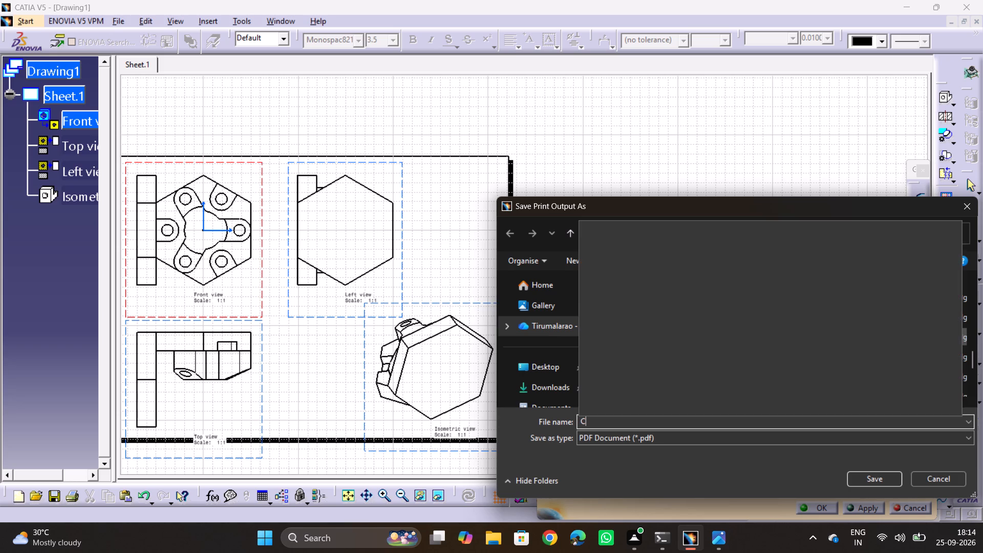
type("22")
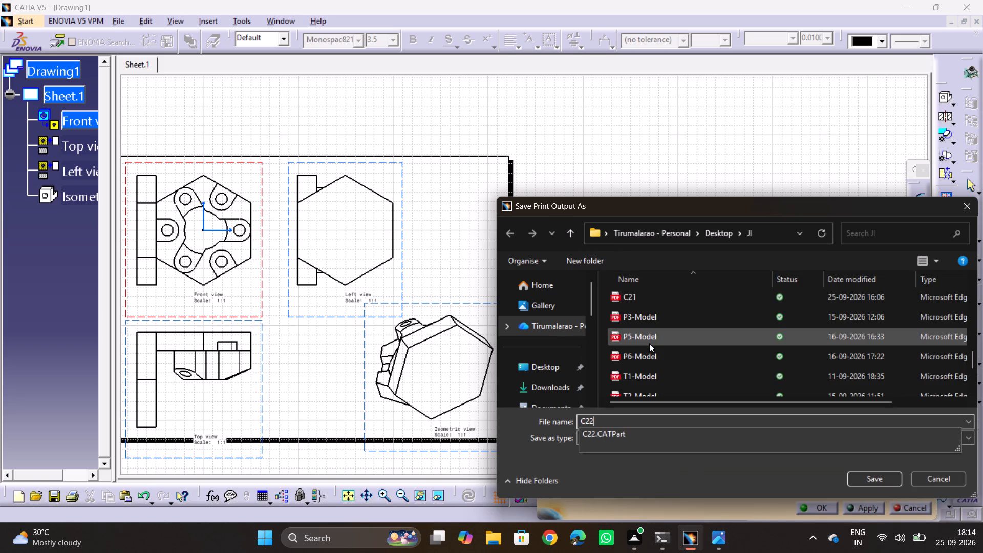
key("Return")
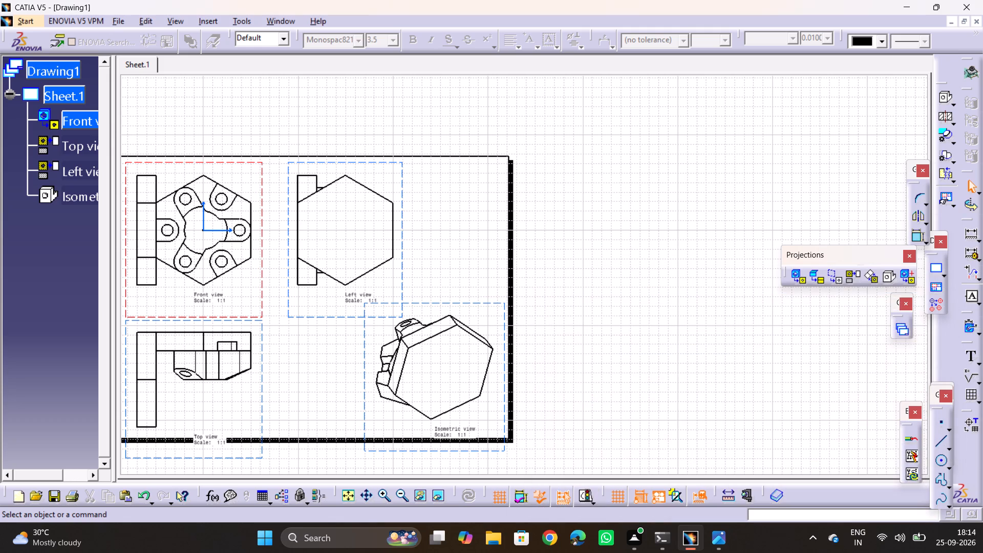